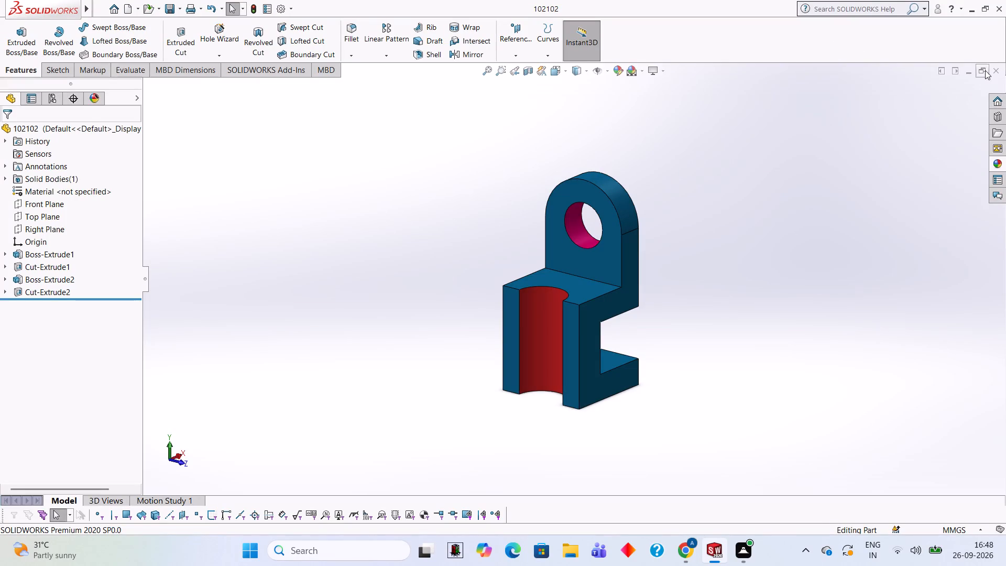
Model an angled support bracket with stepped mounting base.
Close the open bracket part and create a new part document.
{"action": "left_click", "coordinate": [1001, 71]}
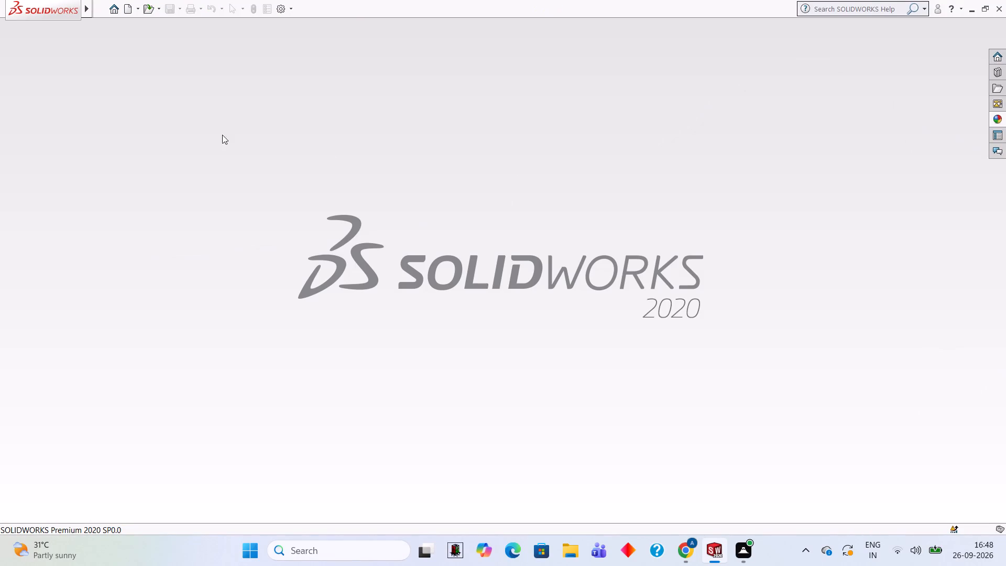
{"action": "left_click", "coordinate": [133, 13]}
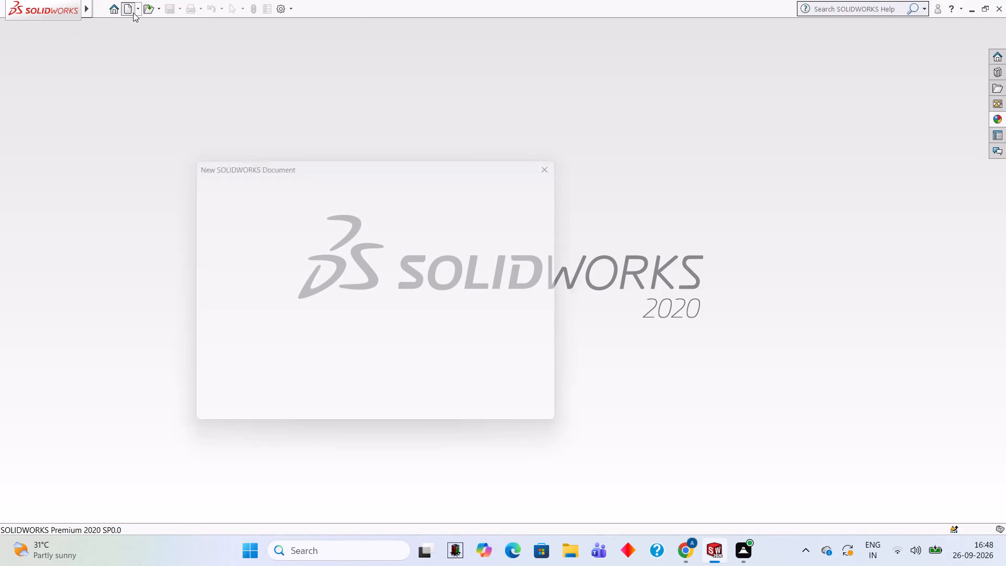
{"action": "left_click", "coordinate": [409, 411]}
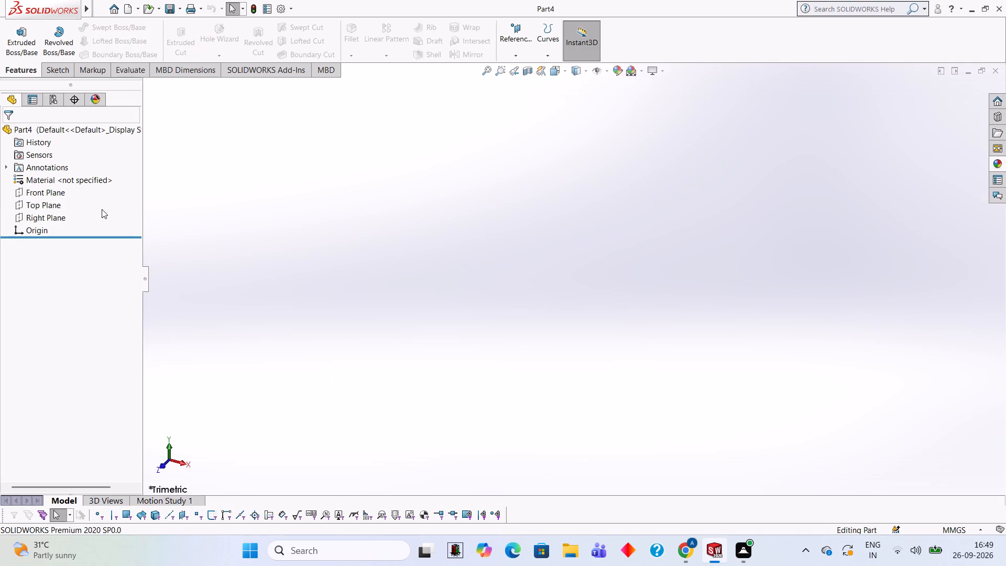
Start a sketch on the Front Plane.
{"action": "left_click", "coordinate": [57, 193]}
{"action": "left_click", "coordinate": [71, 172]}
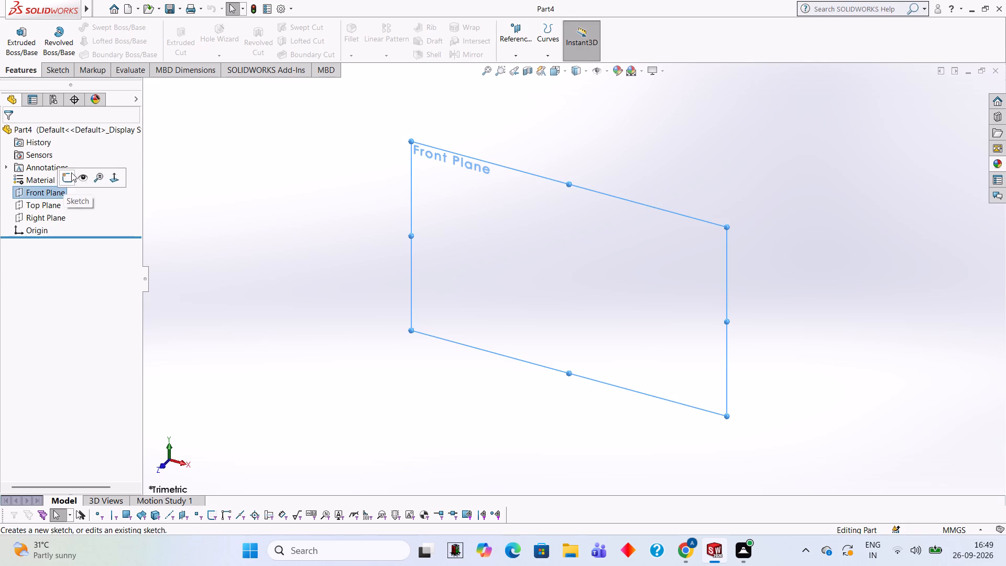
{"action": "left_click", "coordinate": [504, 295]}
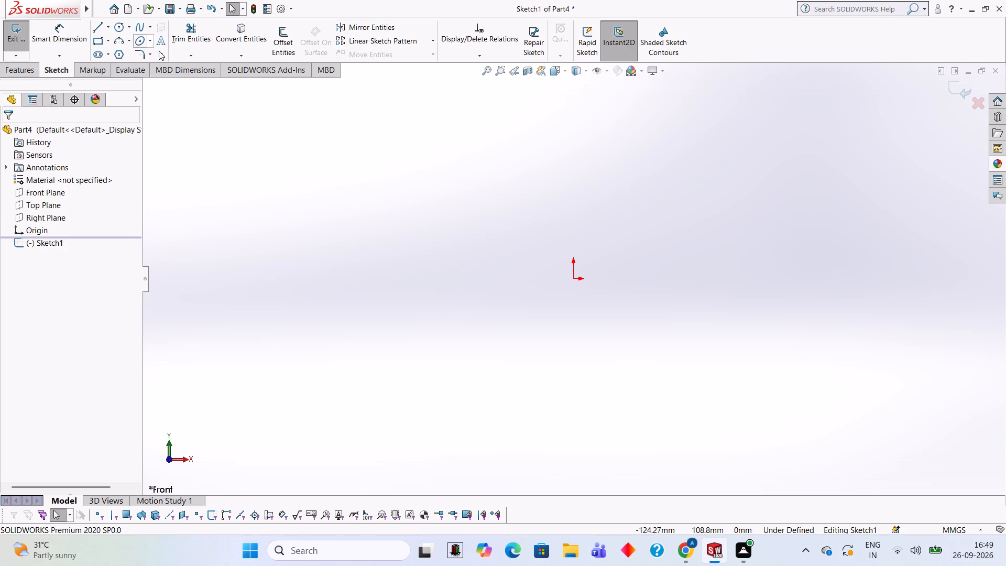
{"action": "left_click", "coordinate": [321, 136]}
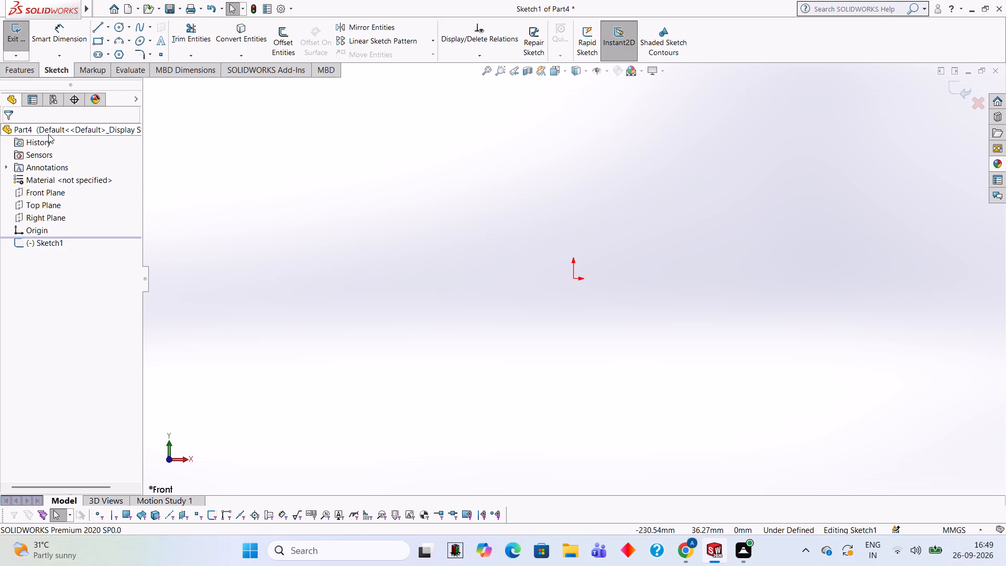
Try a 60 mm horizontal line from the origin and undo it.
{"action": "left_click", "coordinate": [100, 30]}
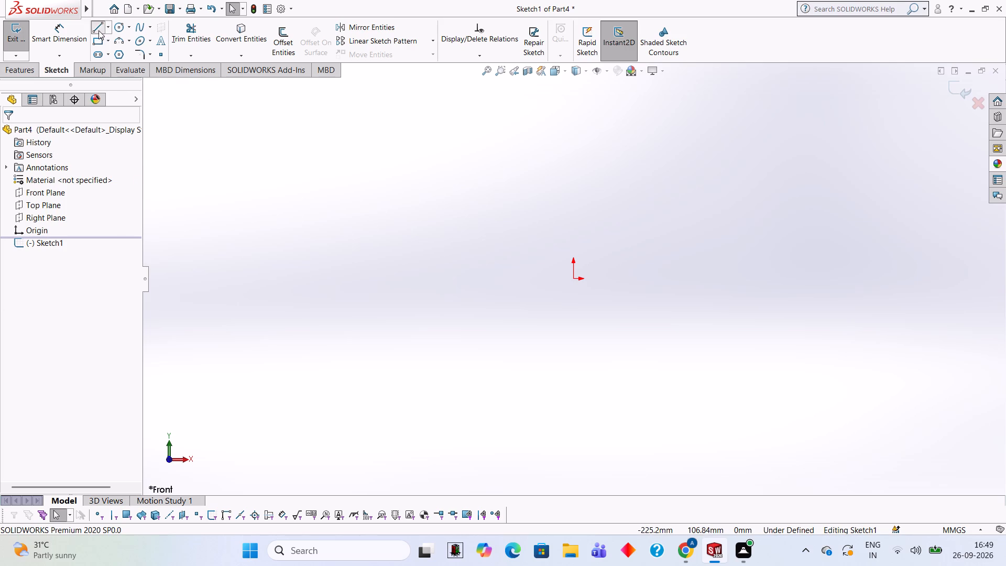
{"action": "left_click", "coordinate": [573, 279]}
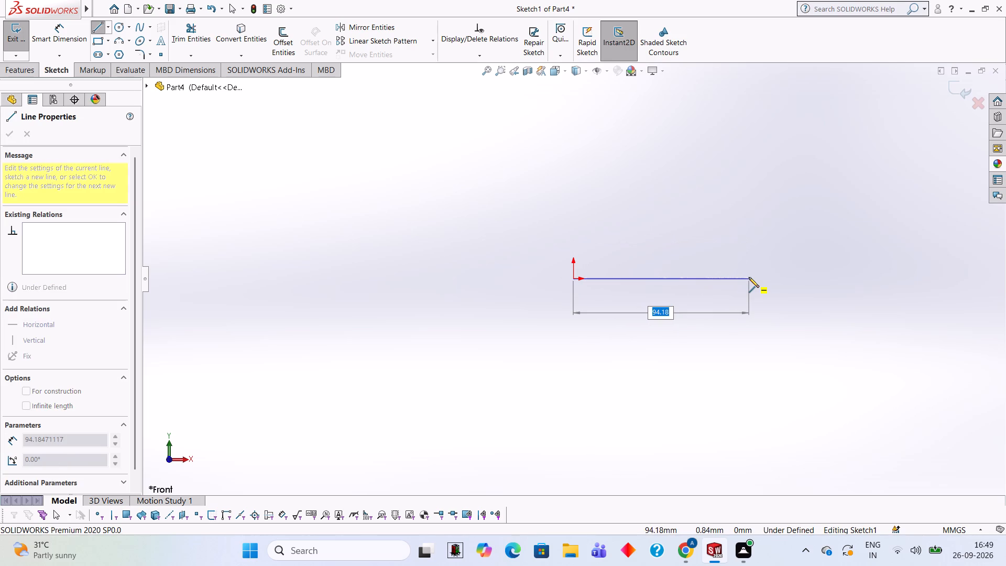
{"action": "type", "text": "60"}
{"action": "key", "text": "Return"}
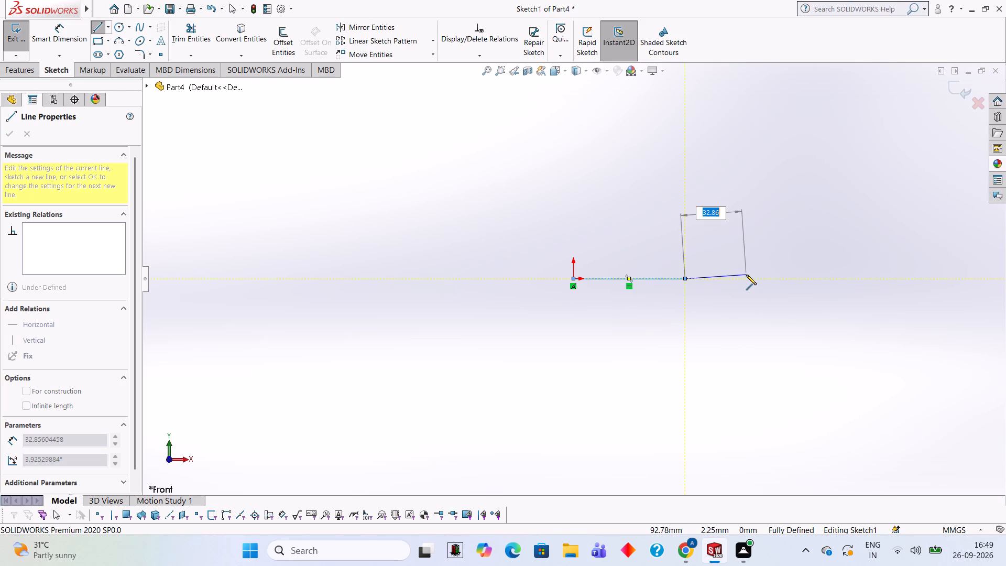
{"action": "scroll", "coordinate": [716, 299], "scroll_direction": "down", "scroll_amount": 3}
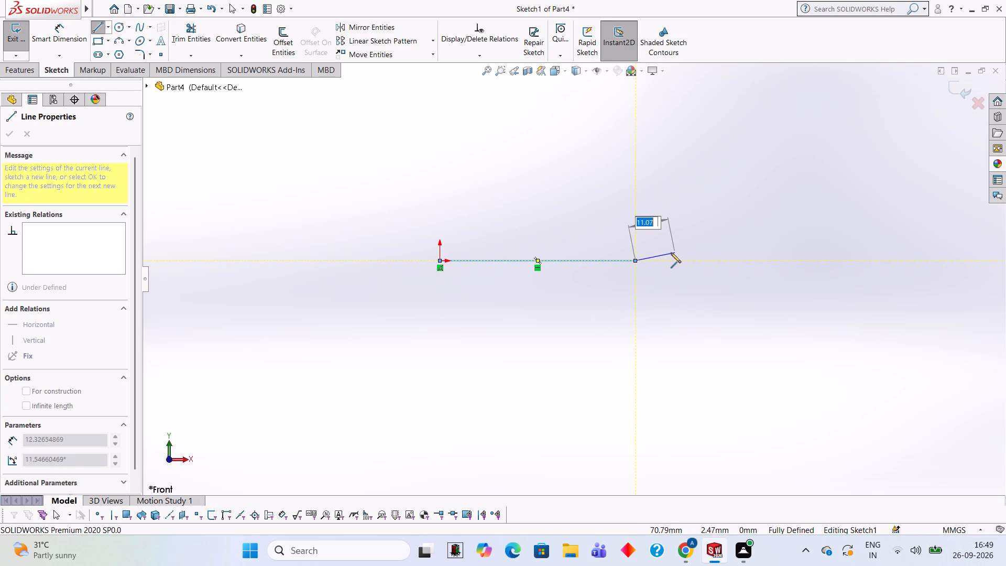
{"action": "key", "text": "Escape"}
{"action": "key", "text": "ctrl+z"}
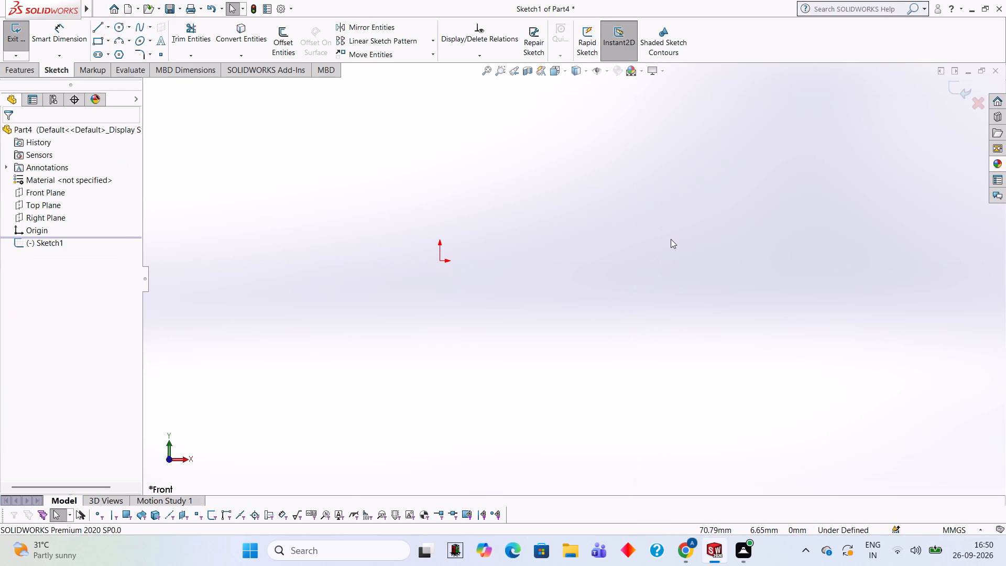
Sketch a closed rectangle with lines, 75 mm wide and extending 60 mm downward, with its upper-left corner at the origin.
{"action": "left_click", "coordinate": [94, 29]}
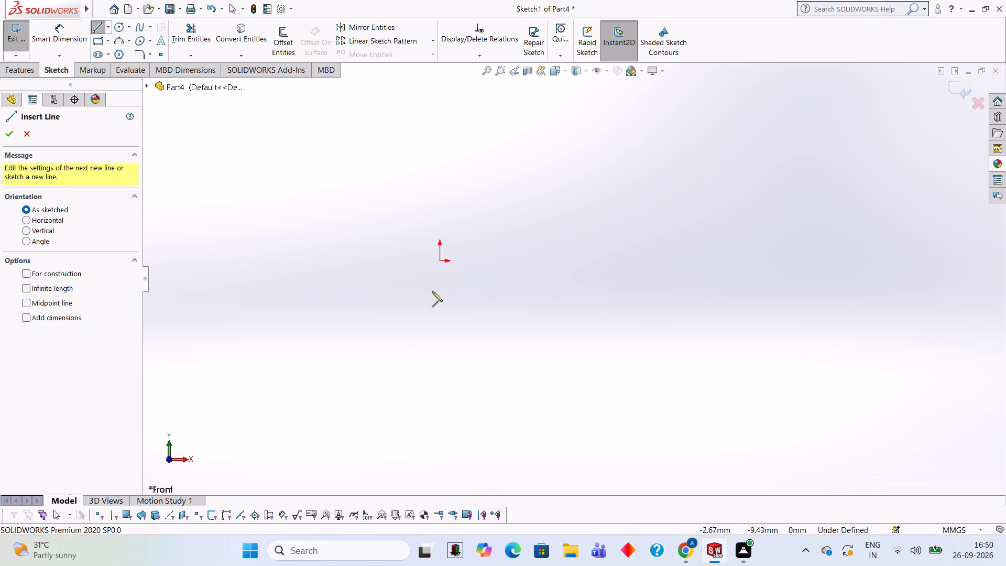
{"action": "left_click", "coordinate": [438, 259]}
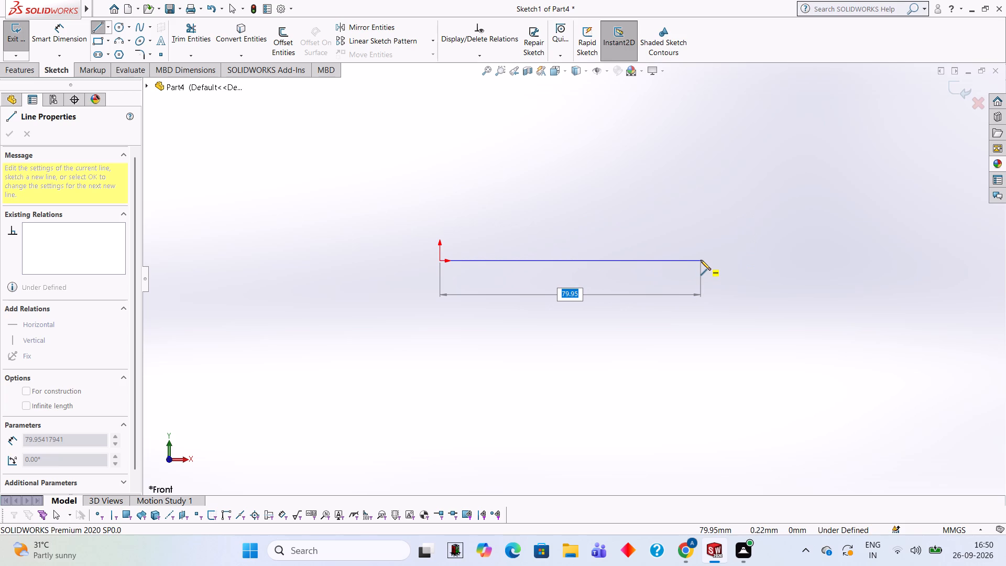
{"action": "type", "text": "75"}
{"action": "key", "text": "Return"}
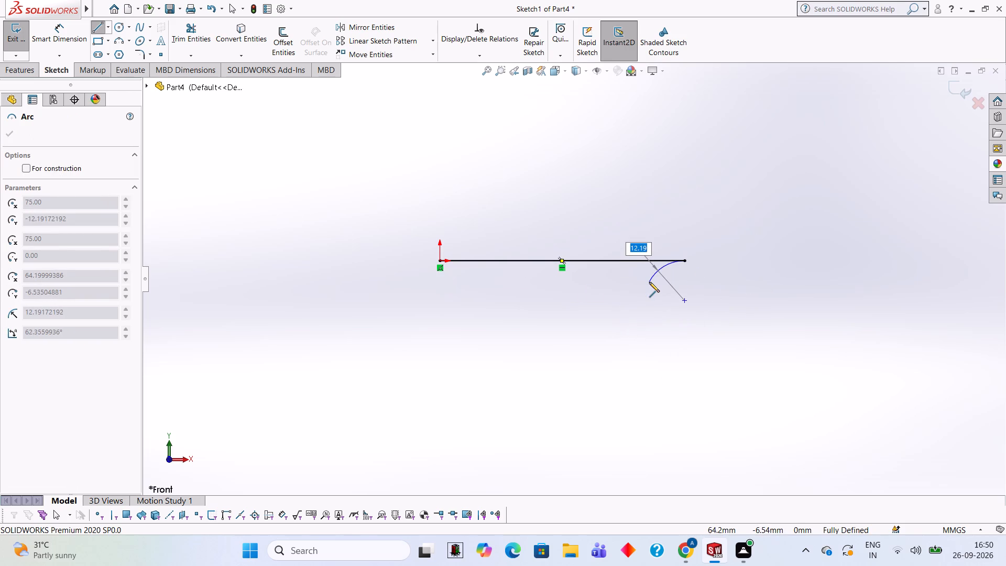
{"action": "key", "text": "Escape"}
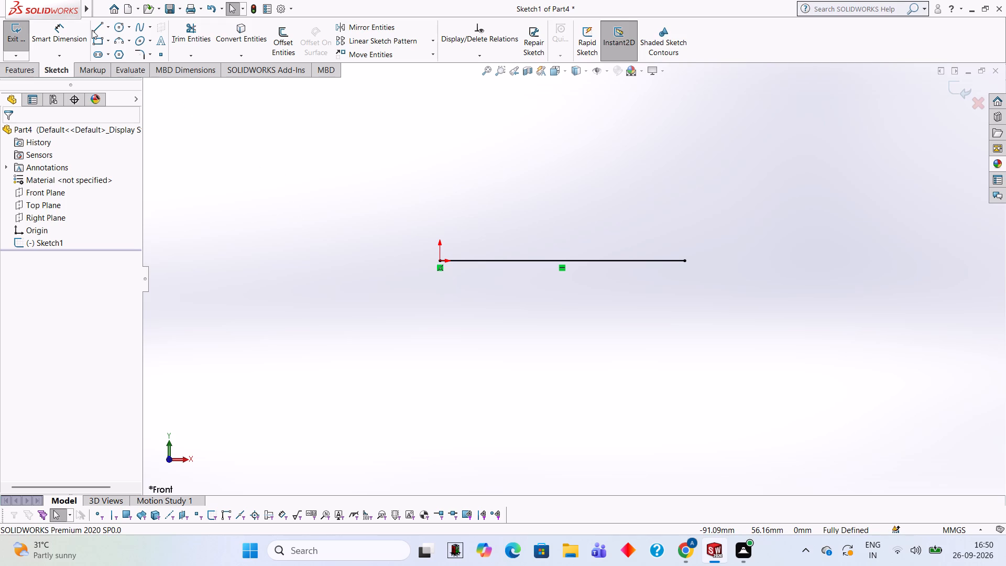
{"action": "left_click", "coordinate": [92, 30]}
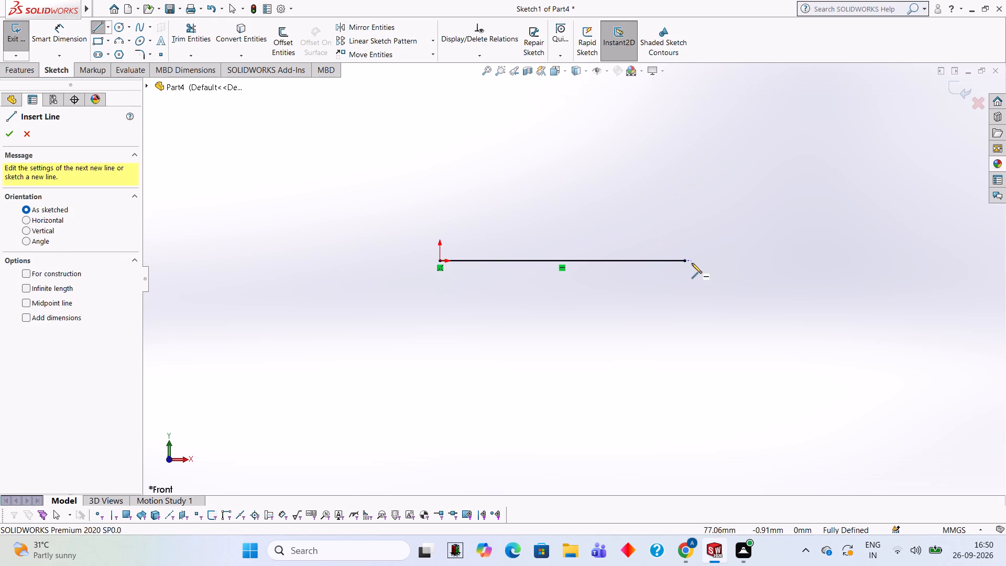
{"action": "left_click", "coordinate": [685, 258]}
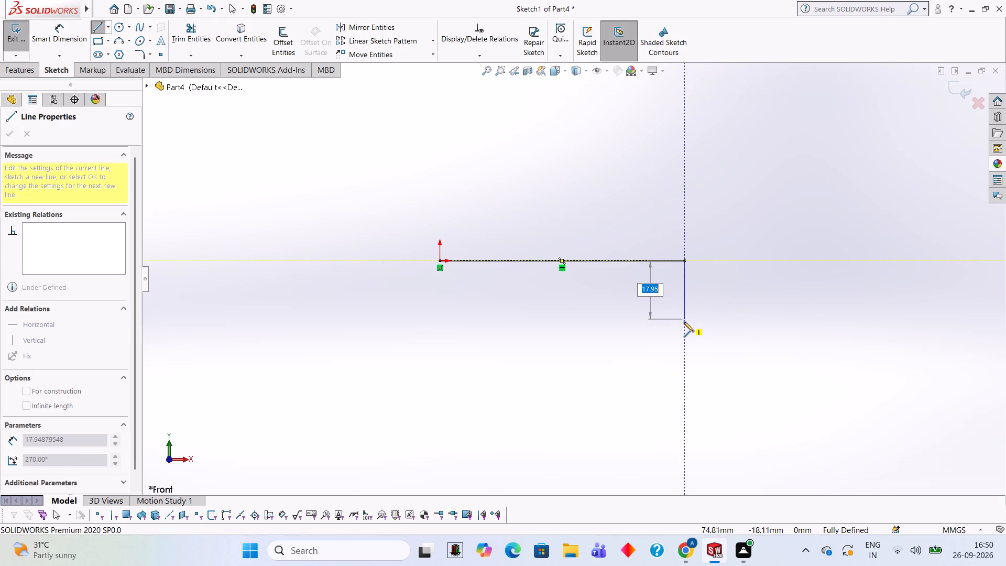
{"action": "type", "text": "60"}
{"action": "key", "text": "Return"}
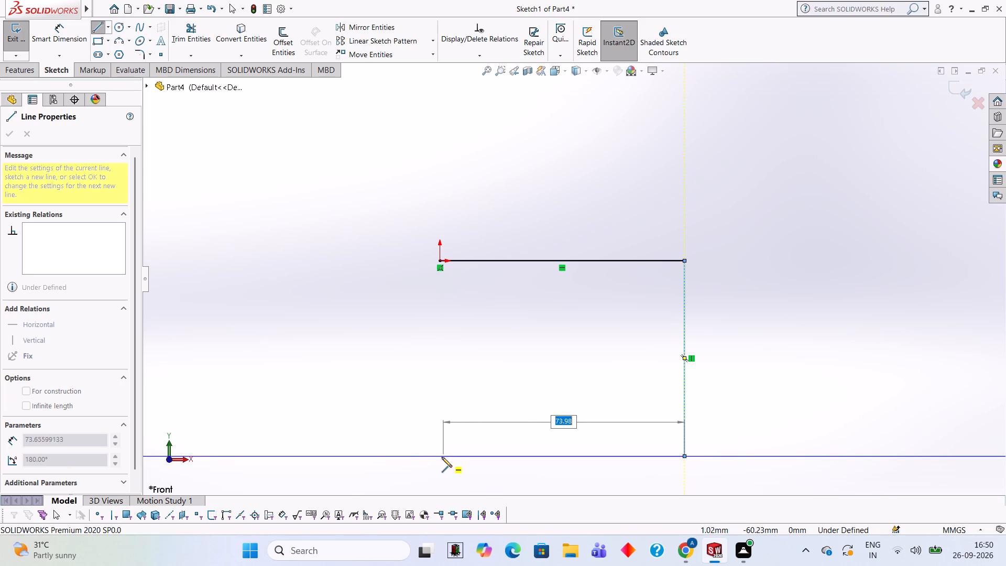
{"action": "left_click", "coordinate": [440, 457]}
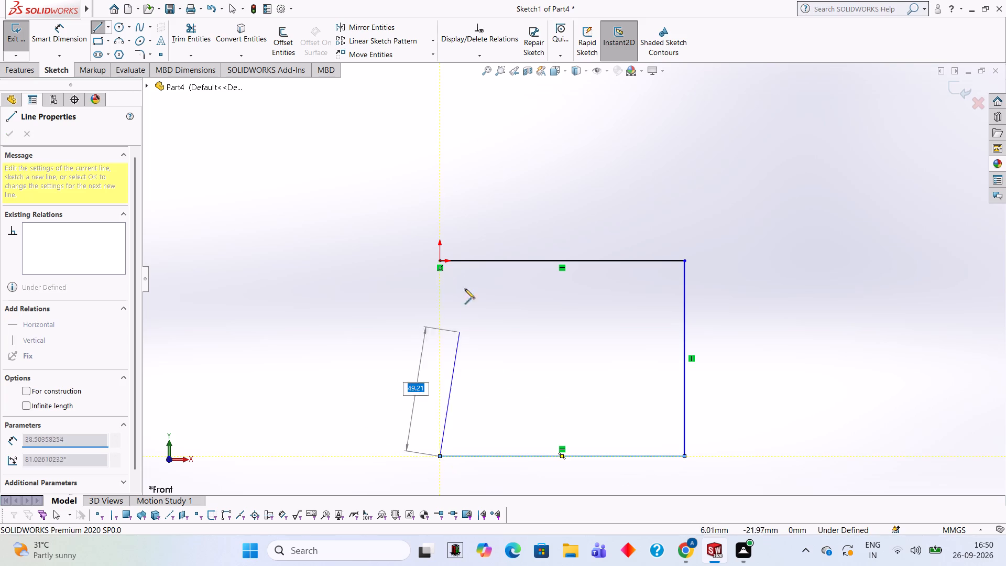
{"action": "left_click", "coordinate": [440, 258]}
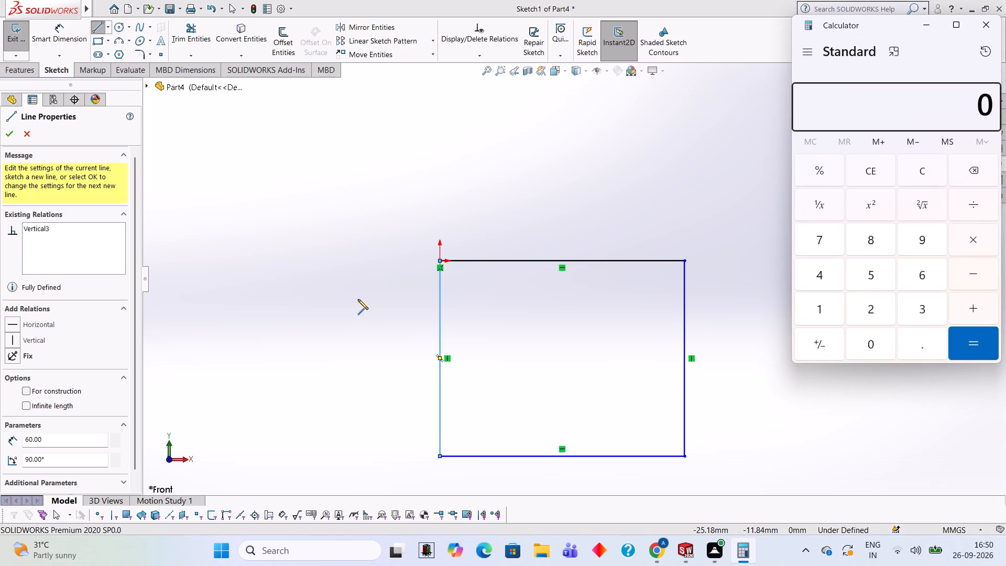
Calculate 30-12 in Calculator and close it.
{"action": "type", "text": "30-12"}
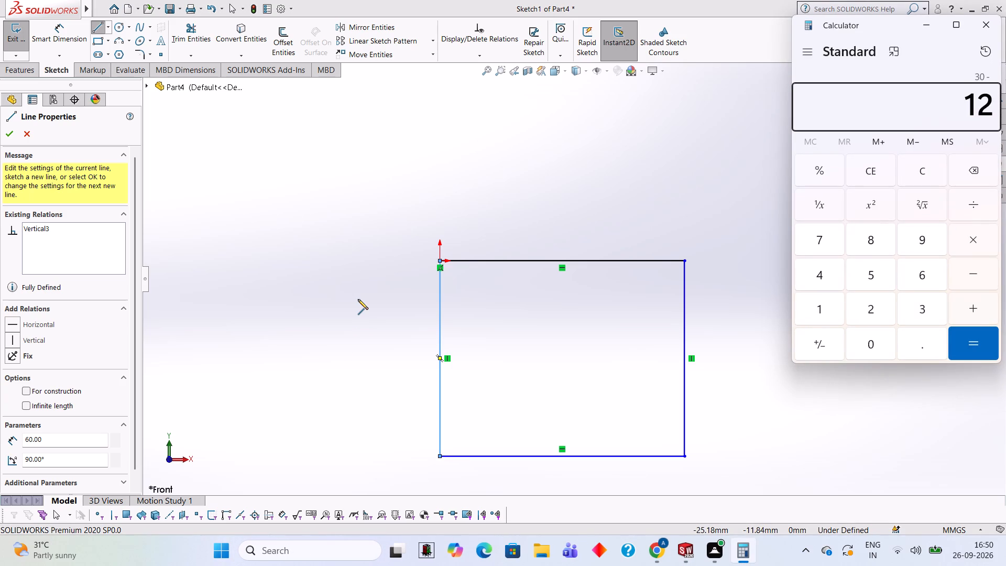
{"action": "key", "text": "Return"}
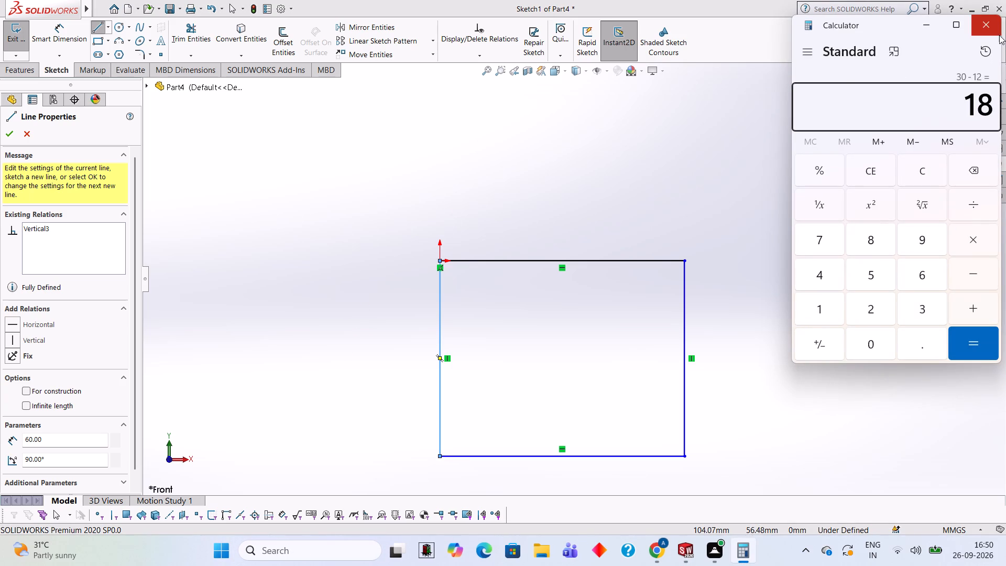
{"action": "left_click", "coordinate": [999, 35]}
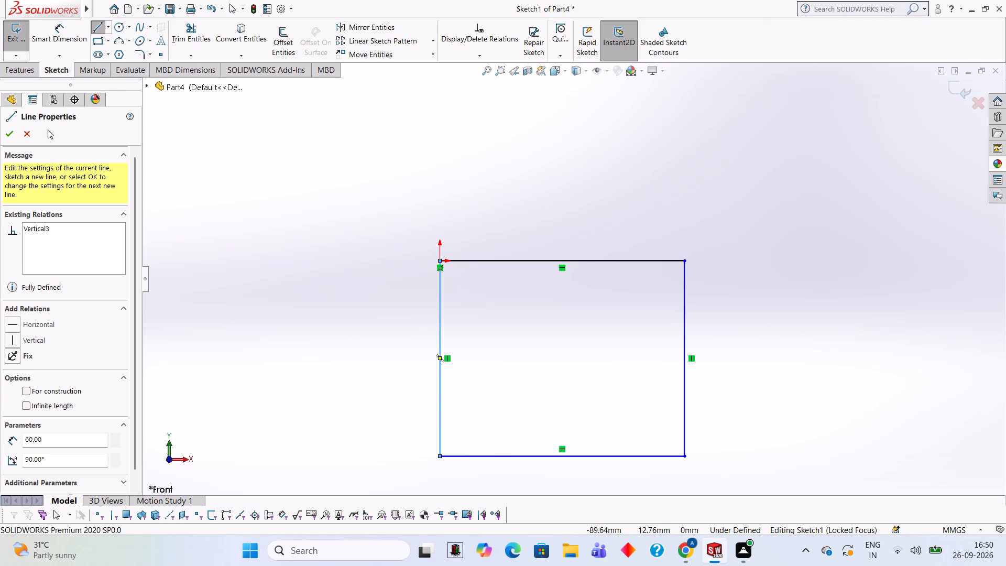
Extrude the rectangle as a blind boss with a depth of 18 mm.
{"action": "left_click", "coordinate": [23, 77]}
{"action": "left_click", "coordinate": [27, 58]}
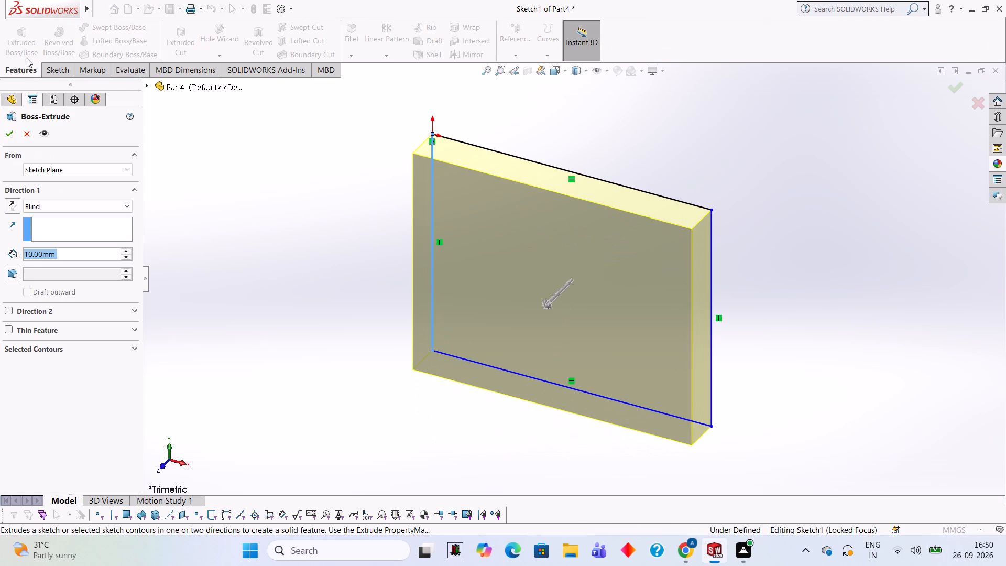
{"action": "type", "text": "18"}
{"action": "key", "text": "Return"}
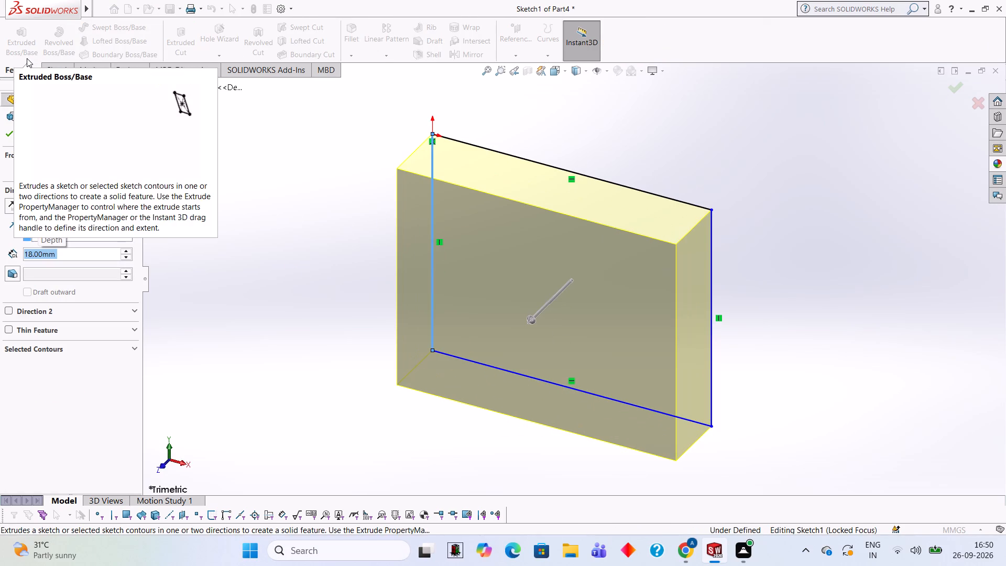
{"action": "left_click", "coordinate": [8, 129]}
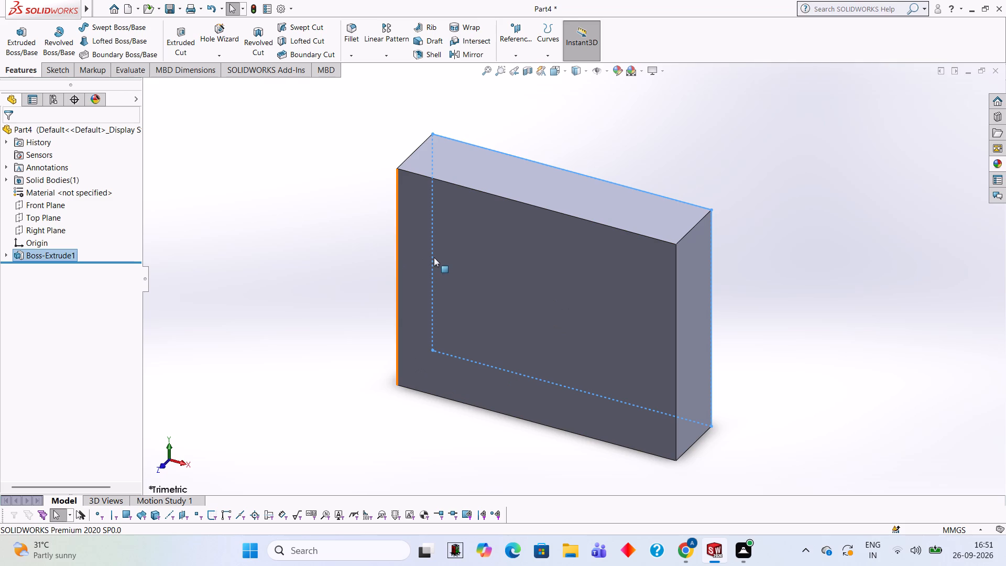
{"action": "left_click", "coordinate": [644, 149]}
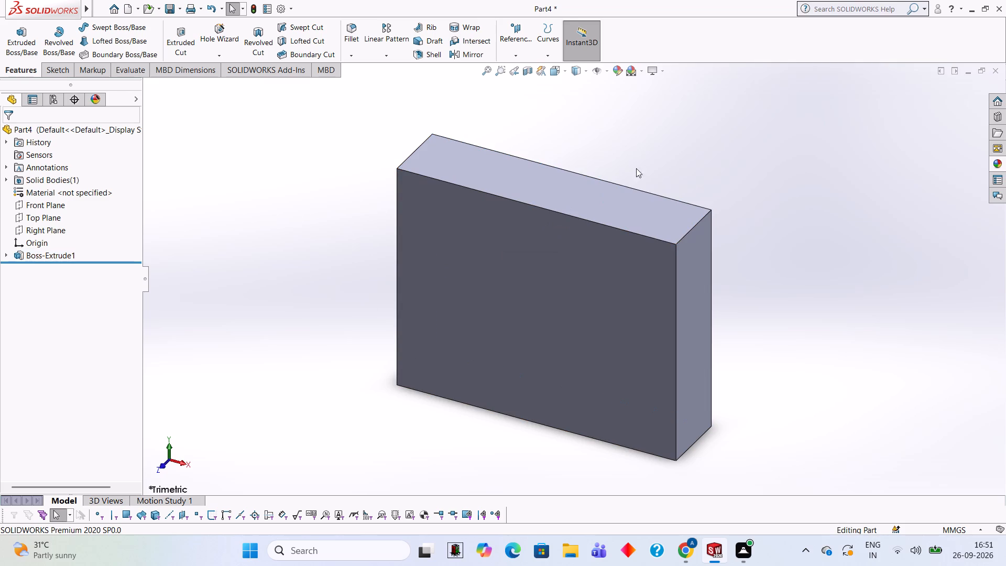
Start a sketch on the block's bottom face and view it face-on.
{"action": "middle_click_drag", "start_coordinate": [639, 297], "coordinate": [648, 173]}
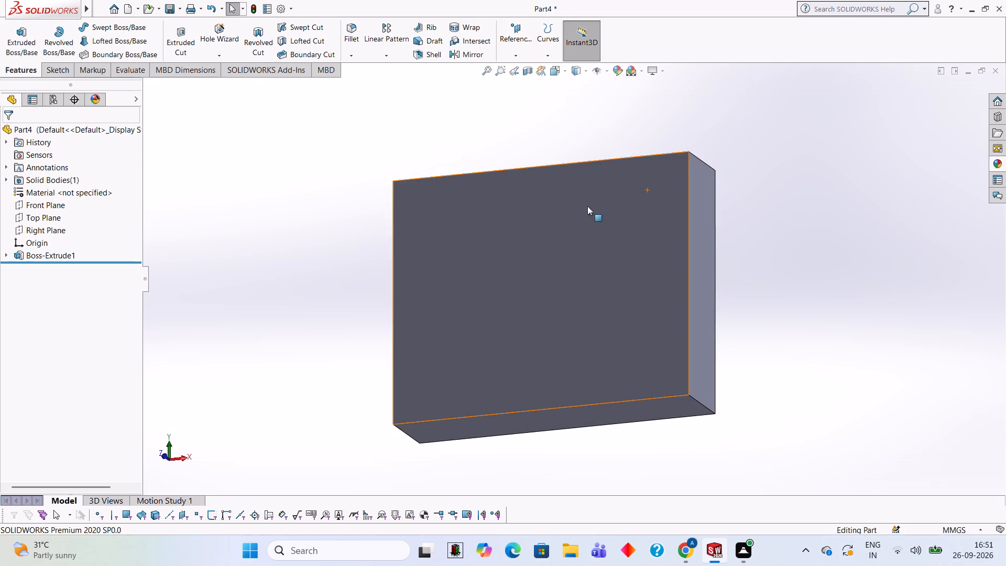
{"action": "middle_click_drag", "start_coordinate": [588, 206], "coordinate": [604, 155]}
{"action": "middle_click_drag", "start_coordinate": [595, 292], "coordinate": [602, 164]}
{"action": "middle_click_drag", "start_coordinate": [588, 238], "coordinate": [562, 205]}
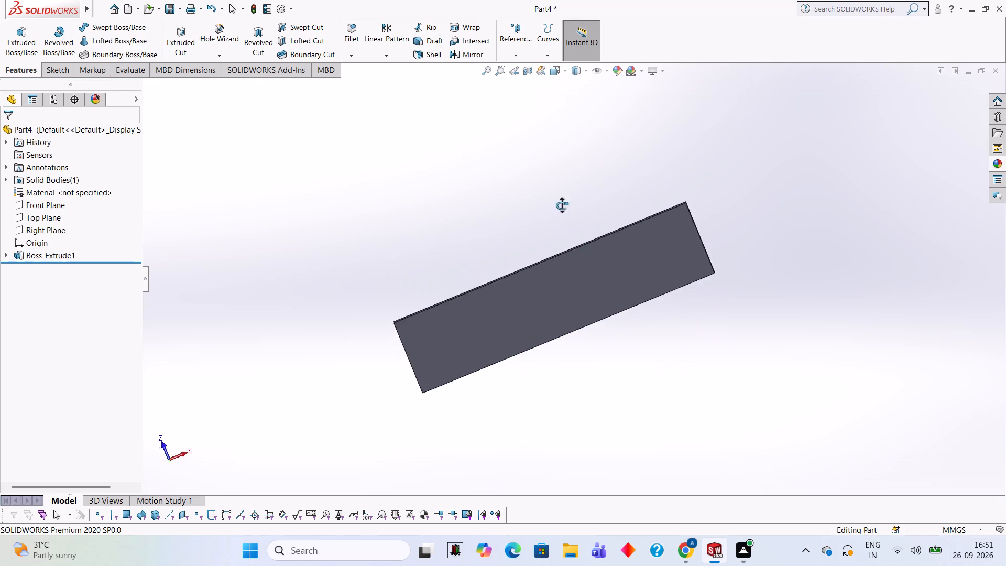
{"action": "middle_click_drag", "start_coordinate": [562, 205], "coordinate": [608, 130]}
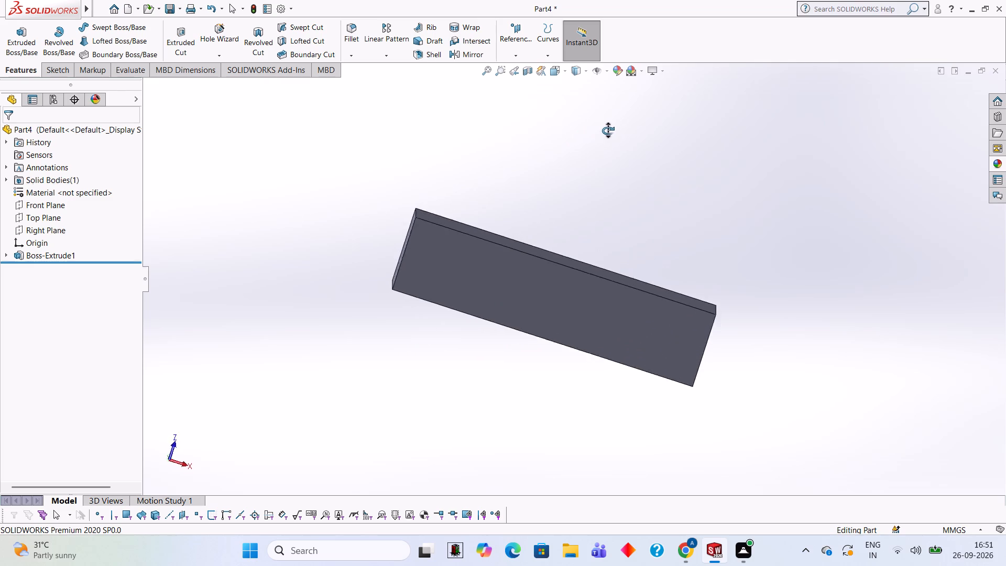
{"action": "middle_click_drag", "start_coordinate": [608, 130], "coordinate": [589, 129]}
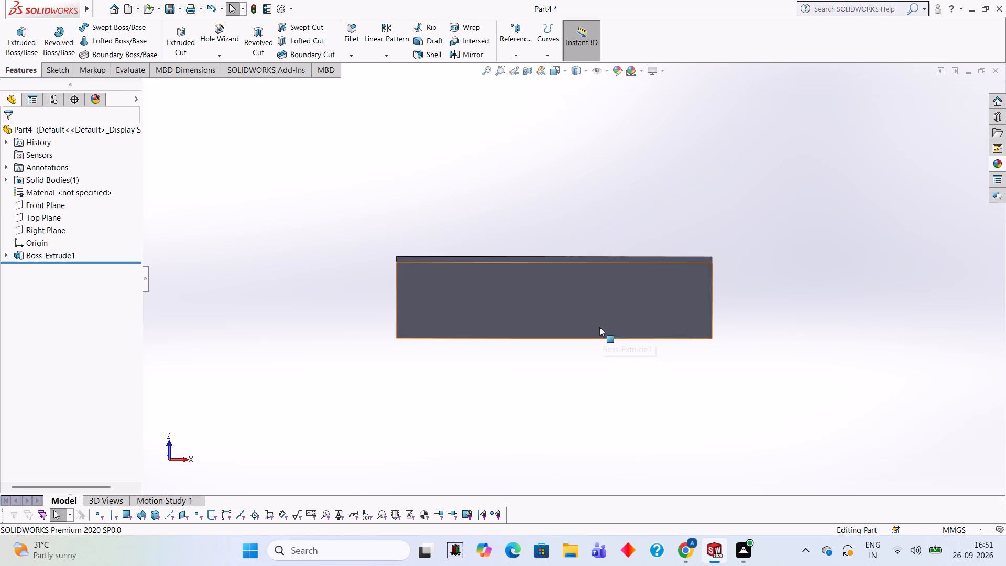
{"action": "left_click", "coordinate": [599, 327]}
{"action": "left_click", "coordinate": [644, 297]}
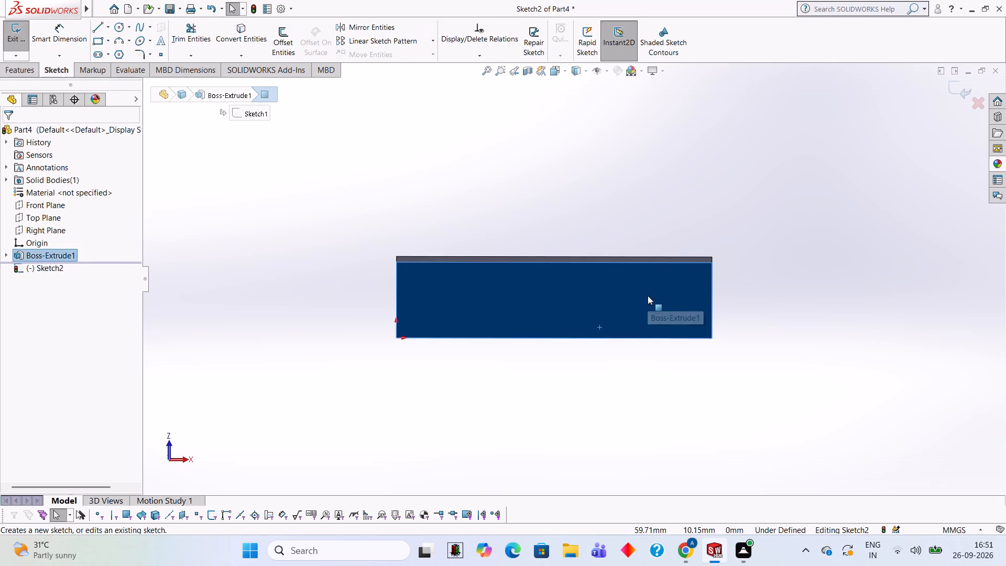
{"action": "key", "text": "ctrl+8"}
Sketch a 55 mm line from the origin along the face's lower edge, continuing into a closed 20 x 12 mm rectangle below that edge's right end.
{"action": "scroll", "coordinate": [660, 357], "scroll_direction": "down", "scroll_amount": 1}
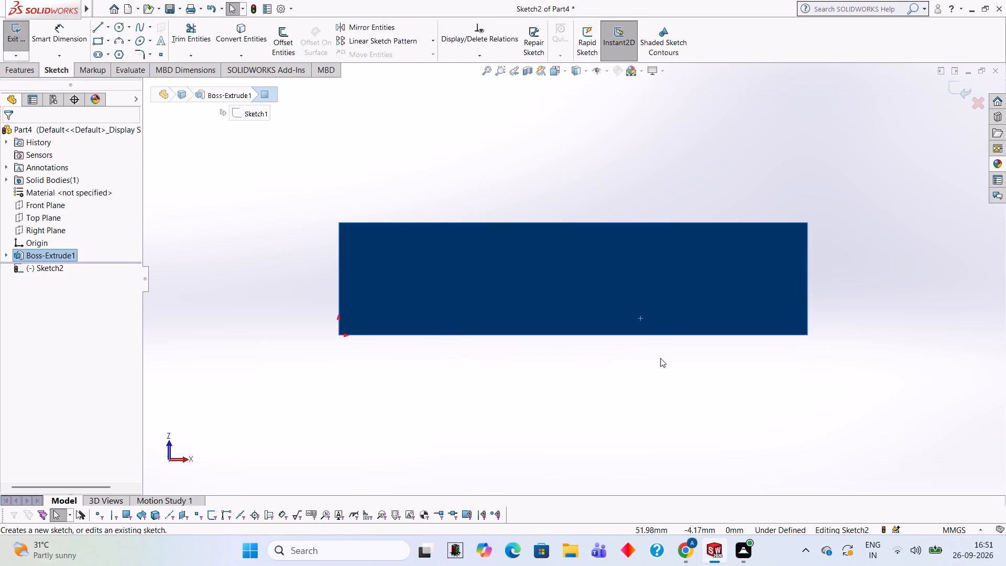
{"action": "scroll", "coordinate": [660, 358], "scroll_direction": "down", "scroll_amount": 1}
{"action": "scroll", "coordinate": [655, 354], "scroll_direction": "up", "scroll_amount": 1}
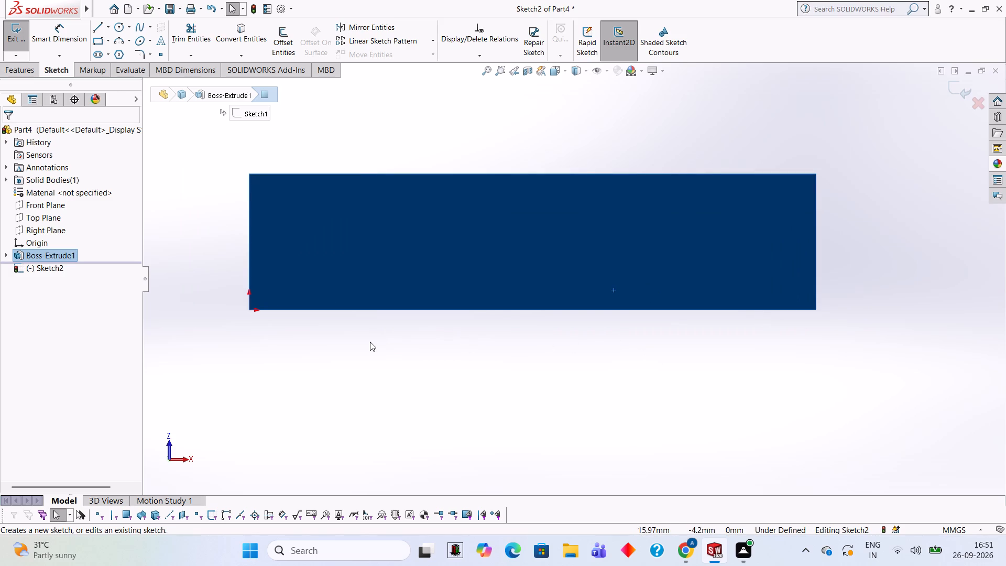
{"action": "left_click", "coordinate": [96, 32]}
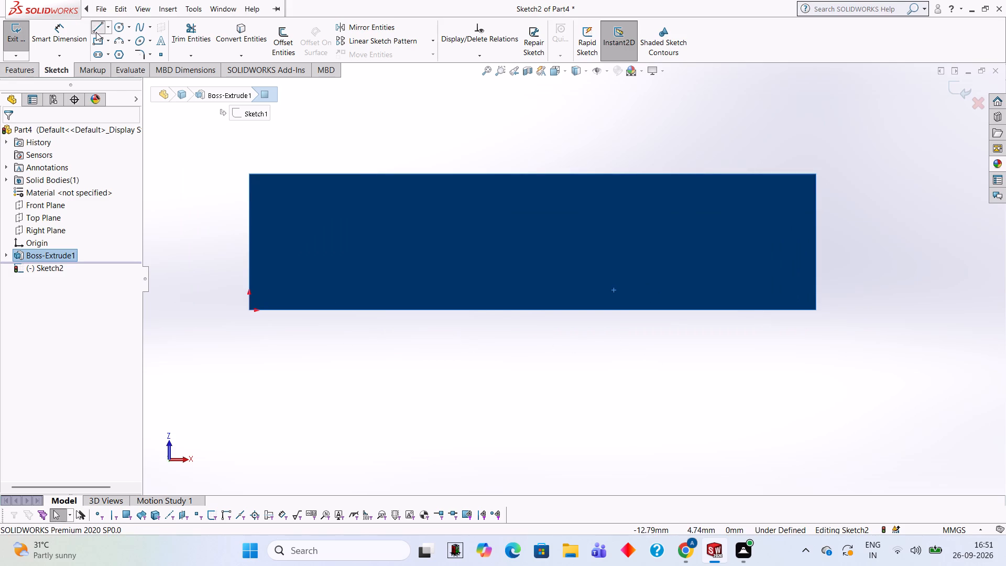
{"action": "left_click", "coordinate": [250, 309]}
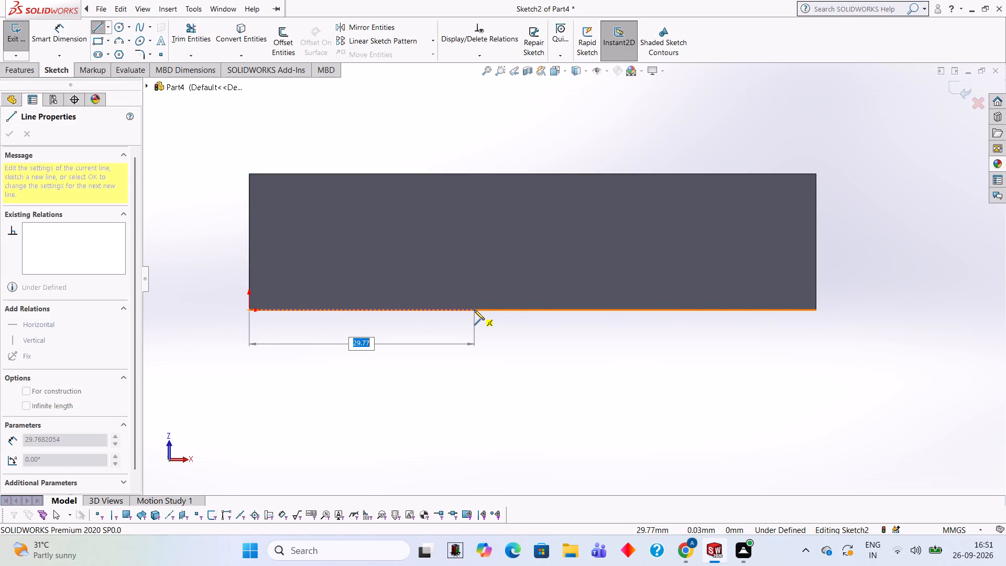
{"action": "type", "text": "55"}
{"action": "key", "text": "Return"}
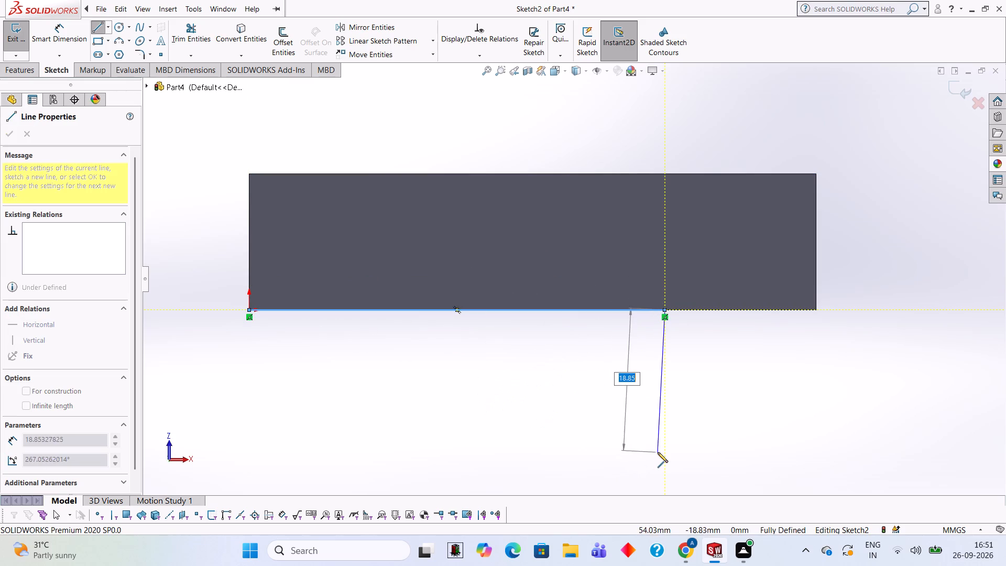
{"action": "type", "text": "12"}
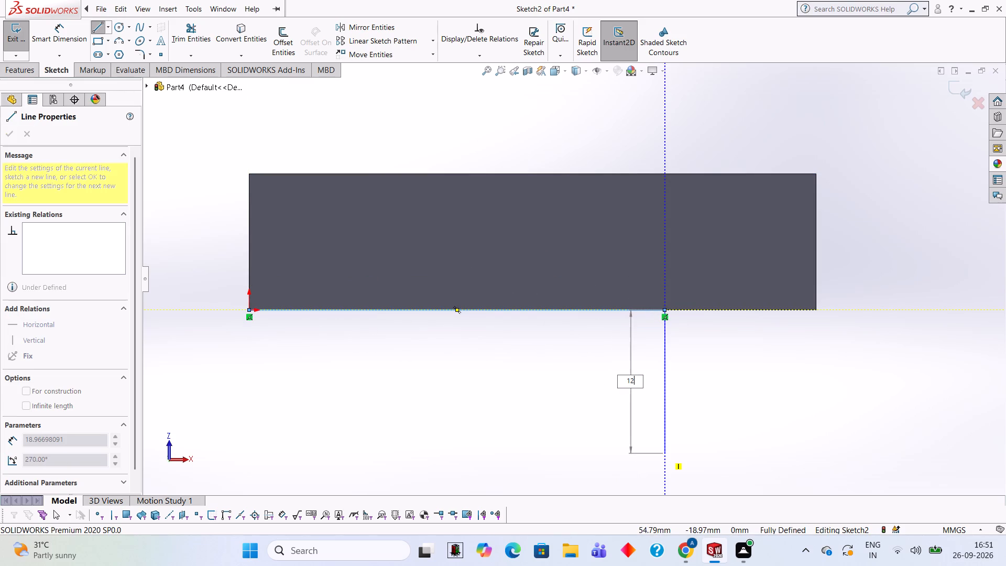
{"action": "key", "text": "Return"}
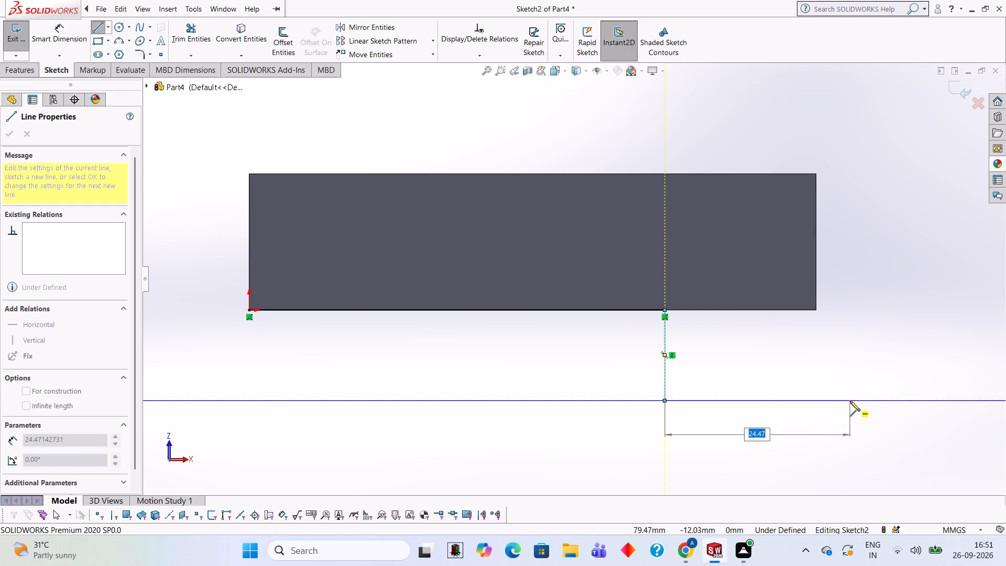
{"action": "left_click", "coordinate": [816, 399]}
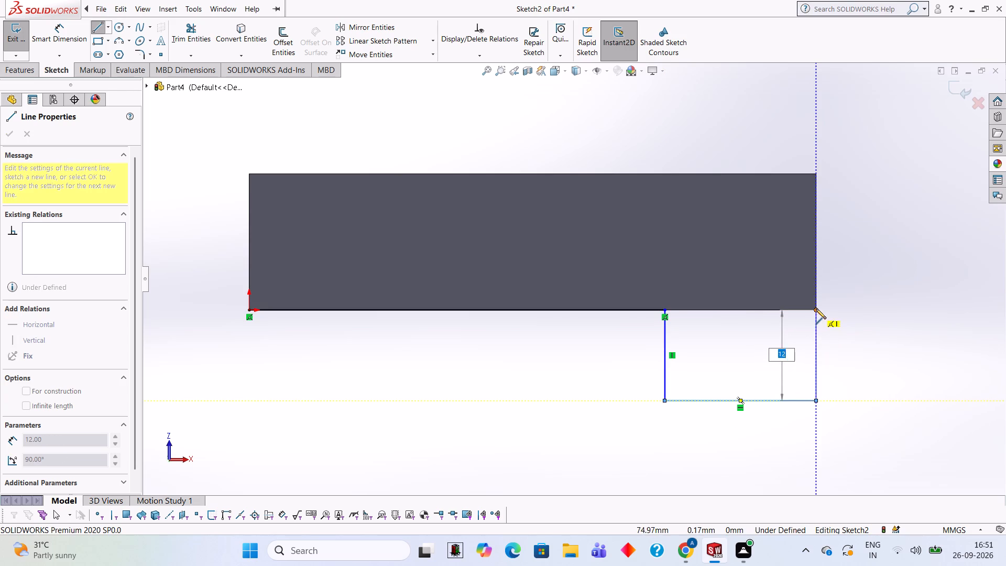
{"action": "left_click", "coordinate": [816, 309]}
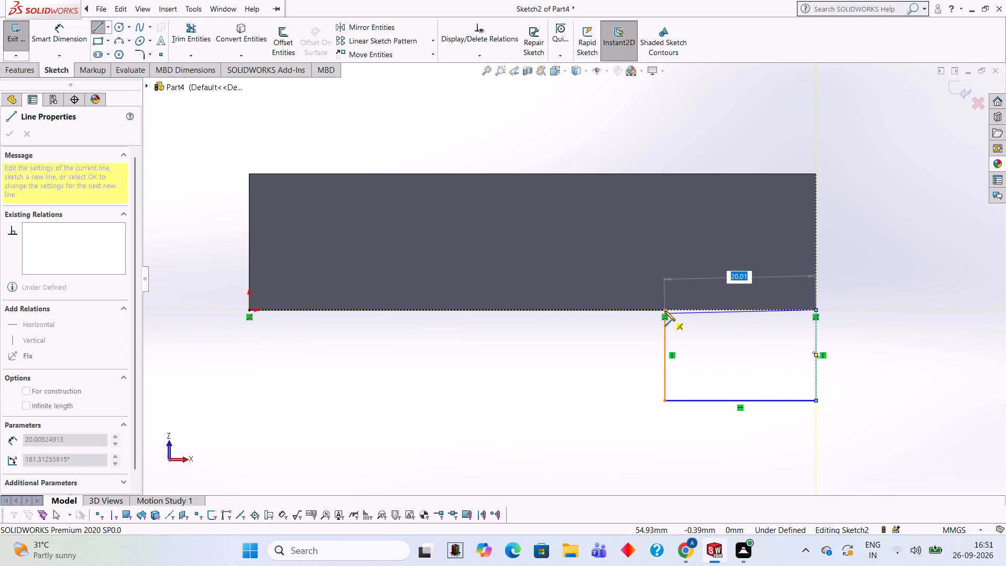
{"action": "left_click", "coordinate": [665, 308]}
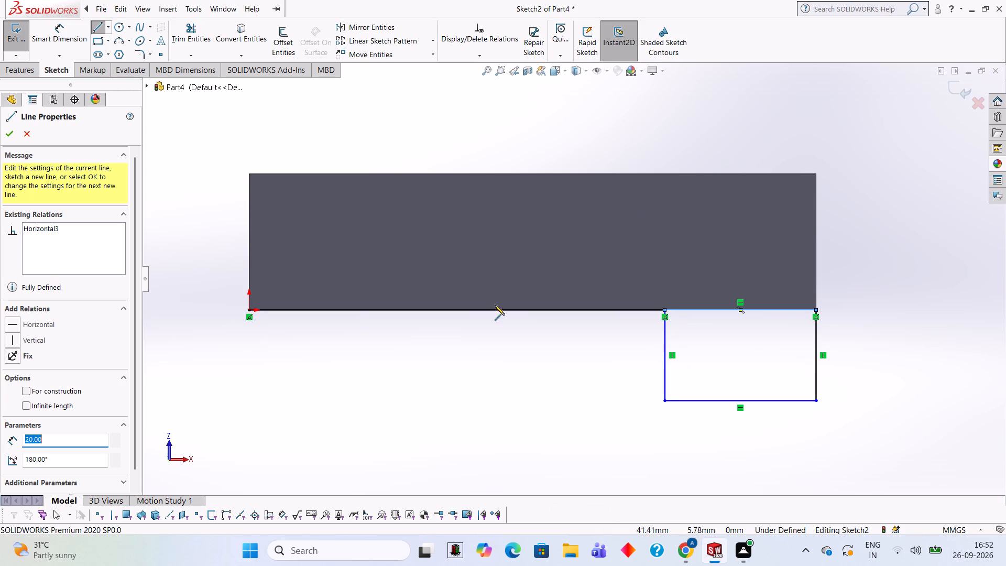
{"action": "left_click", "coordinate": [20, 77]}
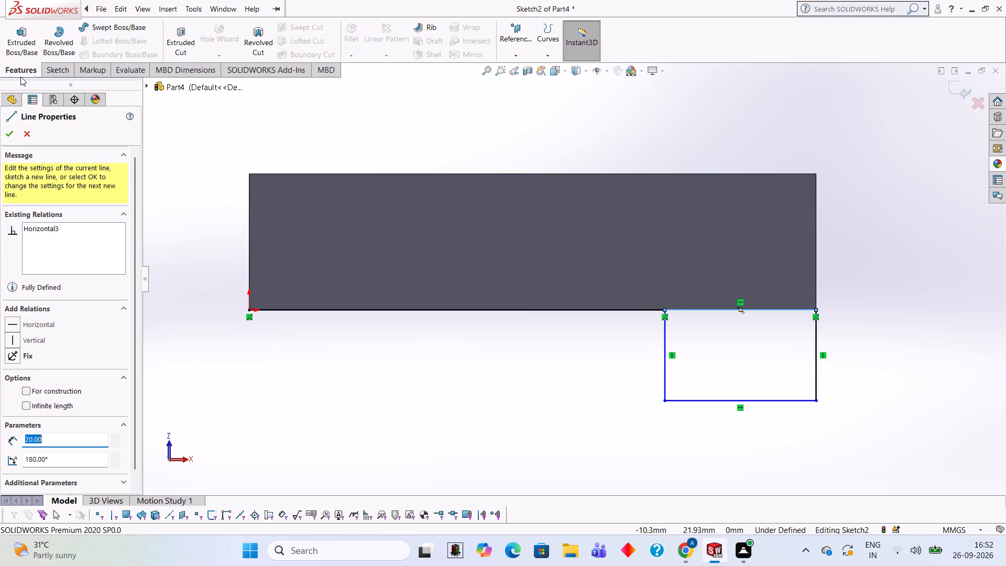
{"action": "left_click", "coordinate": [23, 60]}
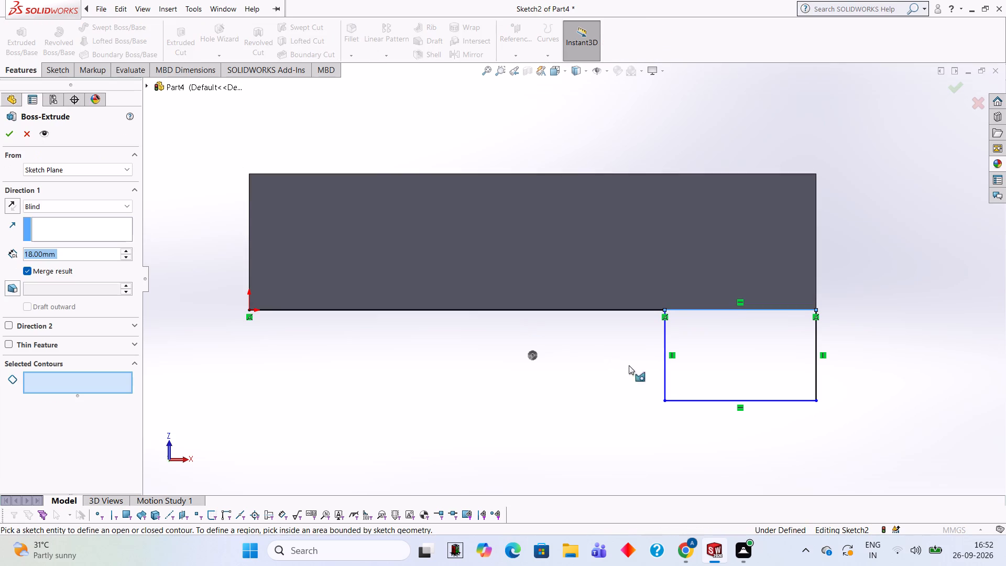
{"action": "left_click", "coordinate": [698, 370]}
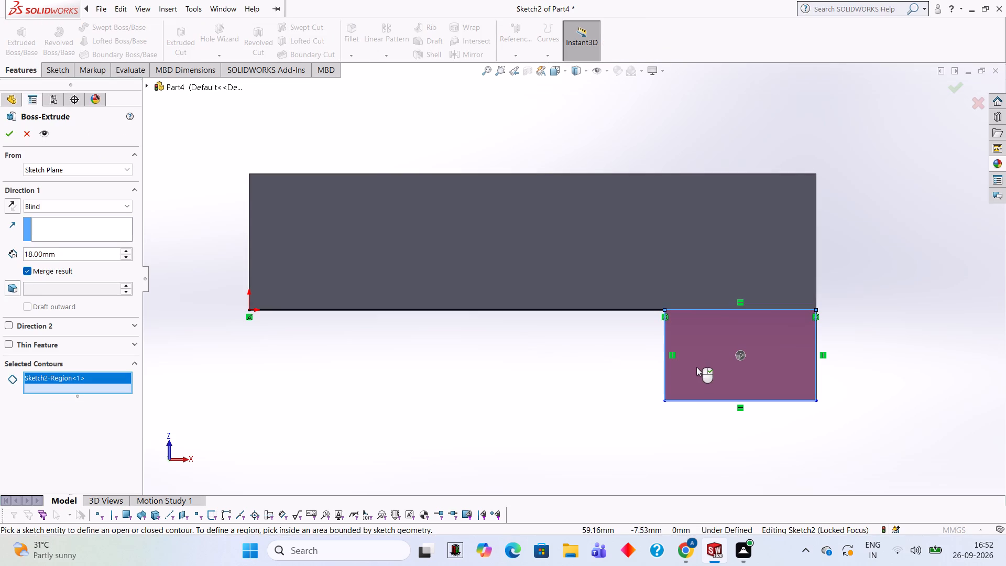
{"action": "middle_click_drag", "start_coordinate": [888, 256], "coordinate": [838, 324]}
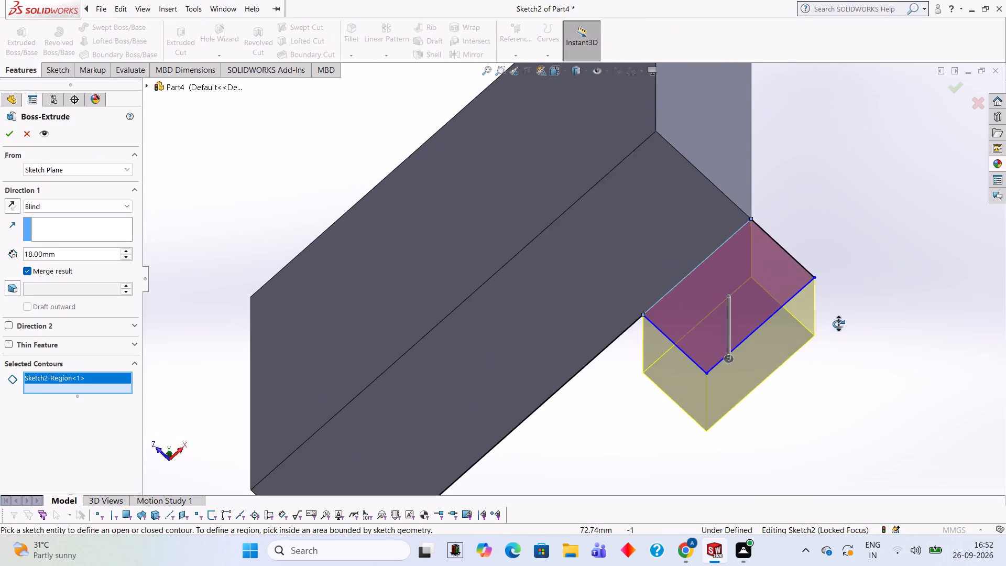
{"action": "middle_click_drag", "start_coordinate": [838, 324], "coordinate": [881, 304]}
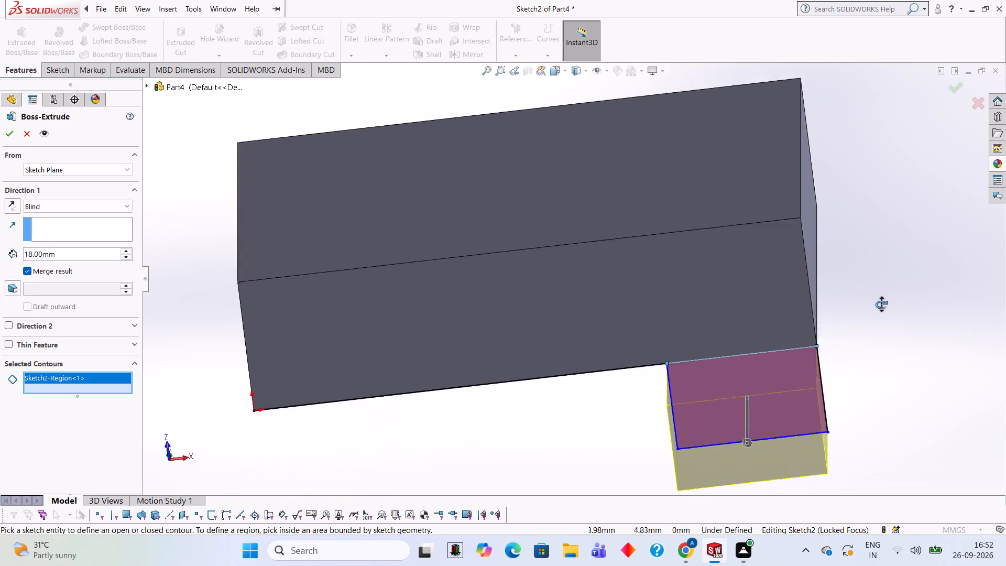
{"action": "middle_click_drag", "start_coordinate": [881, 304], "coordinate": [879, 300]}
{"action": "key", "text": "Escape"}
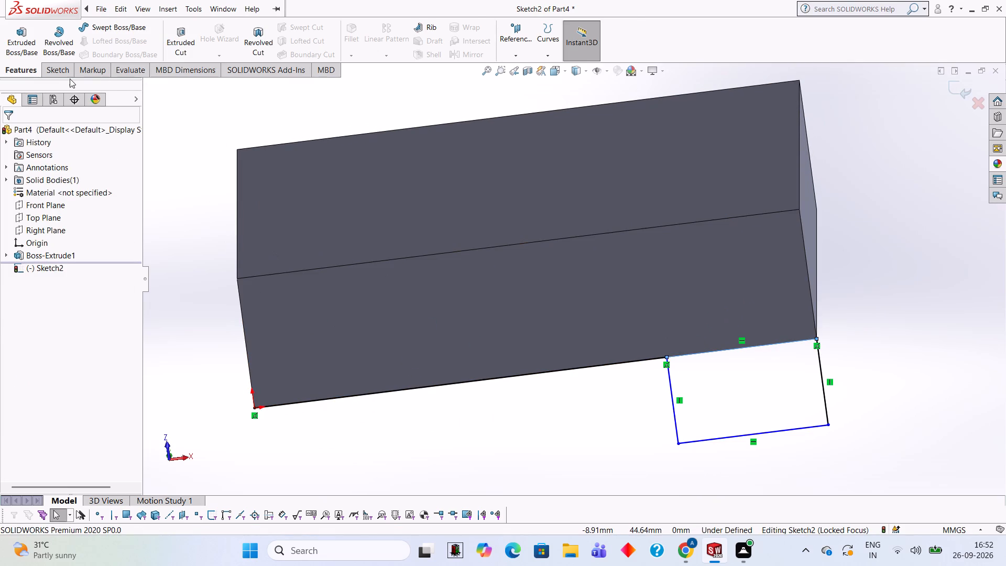
Trim away the 55 mm line between the origin and the small rectangle.
{"action": "left_click", "coordinate": [58, 73]}
{"action": "left_click", "coordinate": [196, 41]}
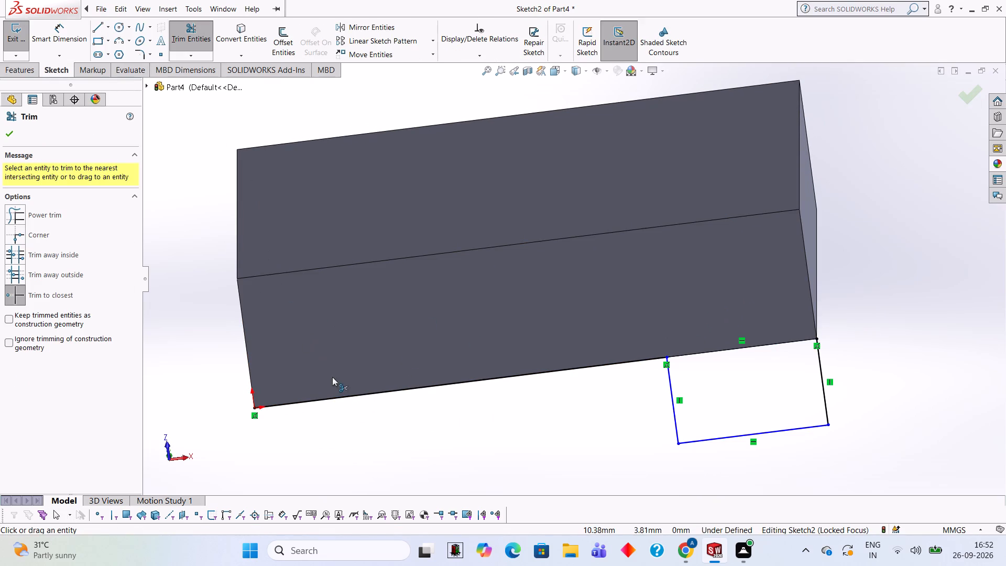
{"action": "left_click", "coordinate": [354, 397]}
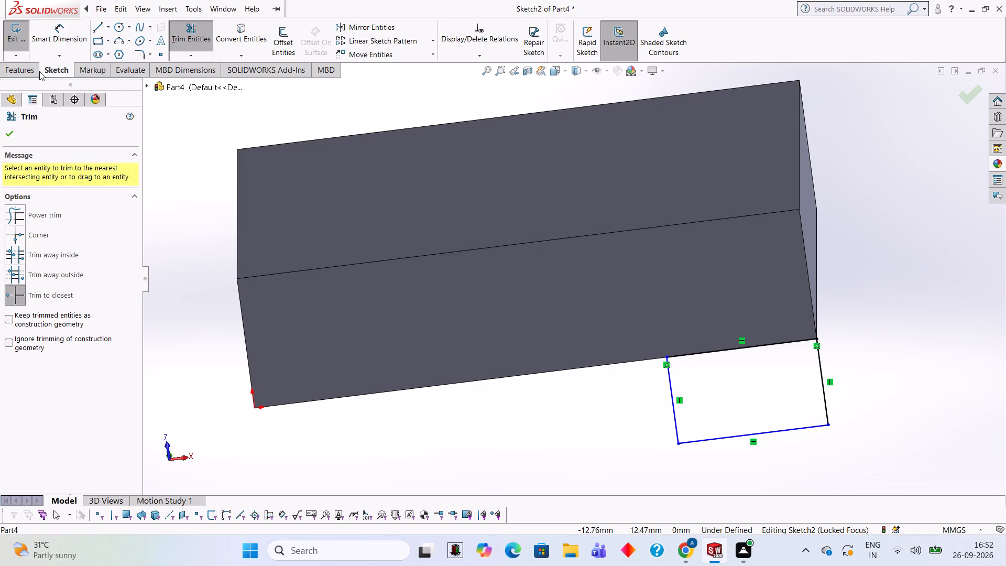
Extrude the small rectangle as a blind boss with a depth of 60 mm, reversing the direction so it runs along the block.
{"action": "left_click", "coordinate": [35, 71]}
{"action": "left_click", "coordinate": [32, 42]}
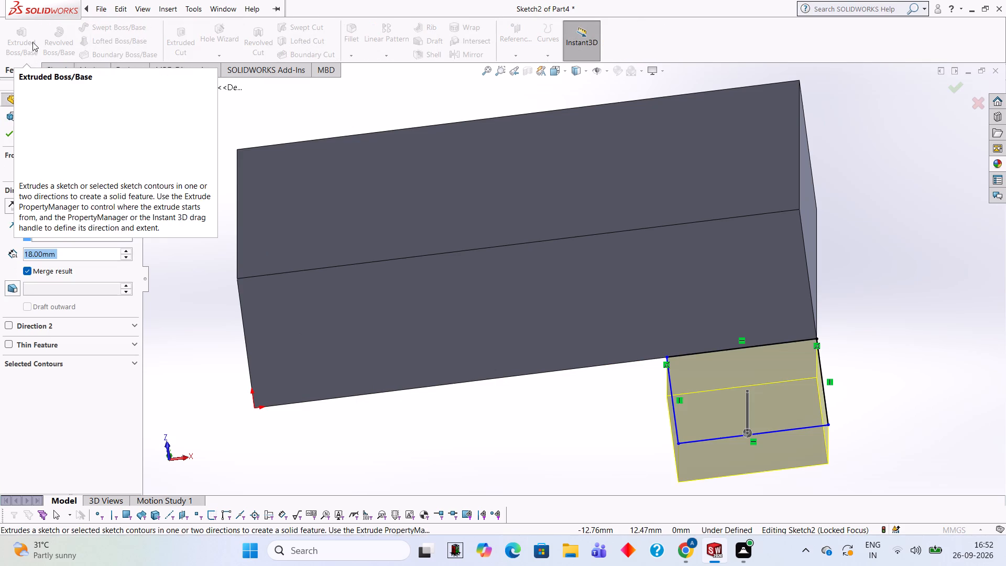
{"action": "left_click", "coordinate": [19, 204]}
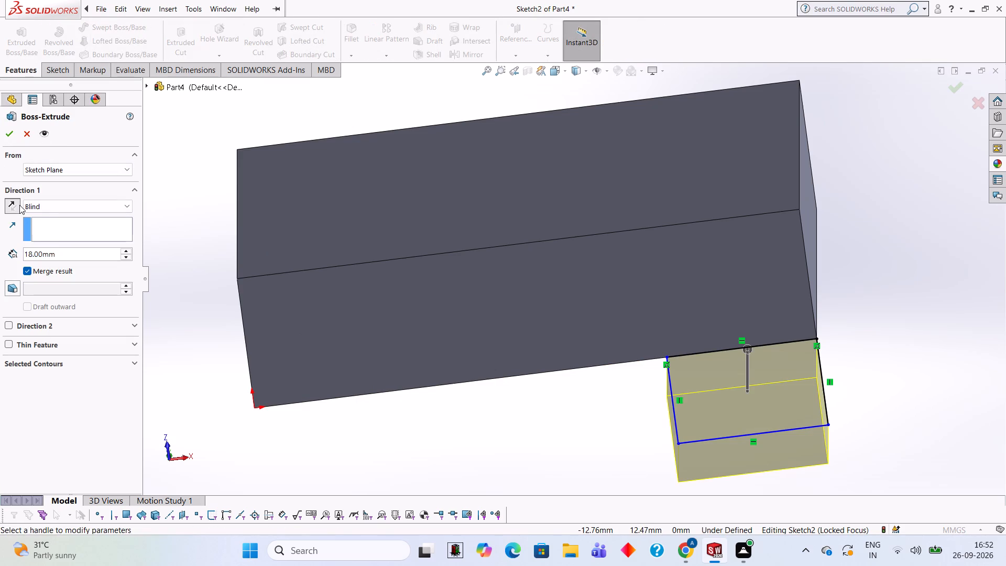
{"action": "left_click", "coordinate": [85, 255]}
{"action": "key", "text": "BackSpace"}
{"action": "key", "text": "BackSpace"}
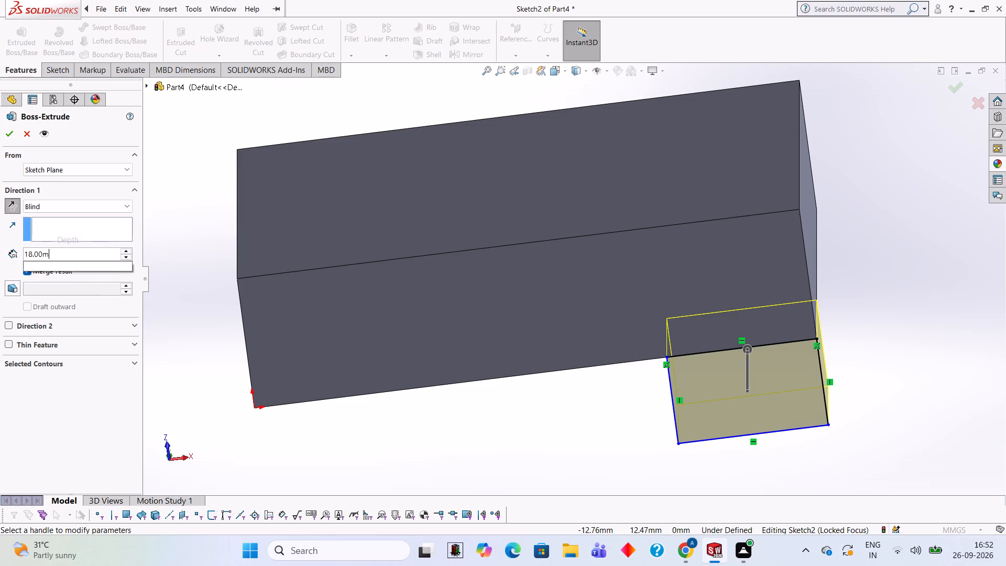
{"action": "key", "text": "BackSpace"}
{"action": "key", "text": "BackSpace"}
{"action": "key", "text": "BackSpace"}
{"action": "key", "text": "BackSpace"}
{"action": "key", "text": "BackSpace"}
{"action": "type", "text": "60"}
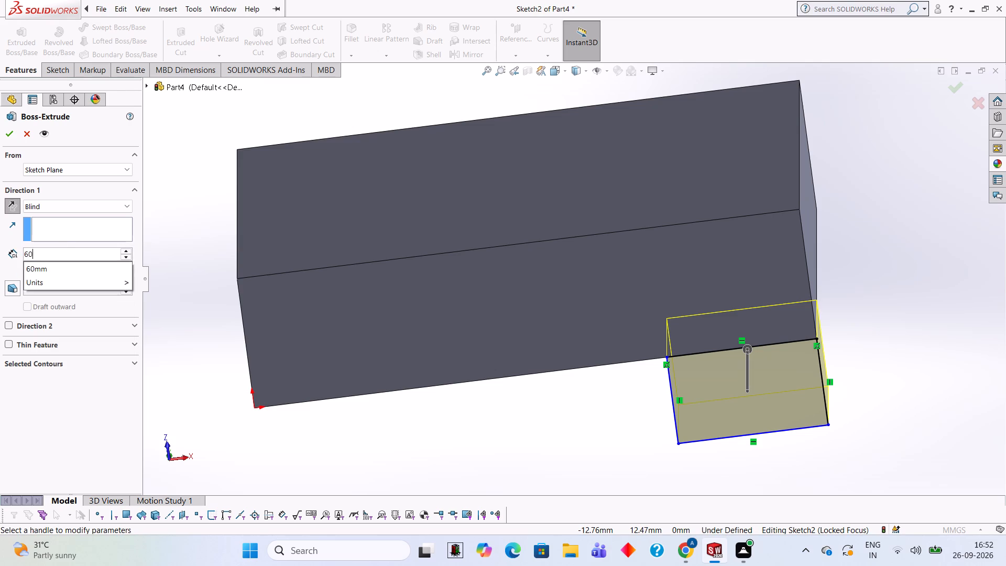
{"action": "key", "text": "Return"}
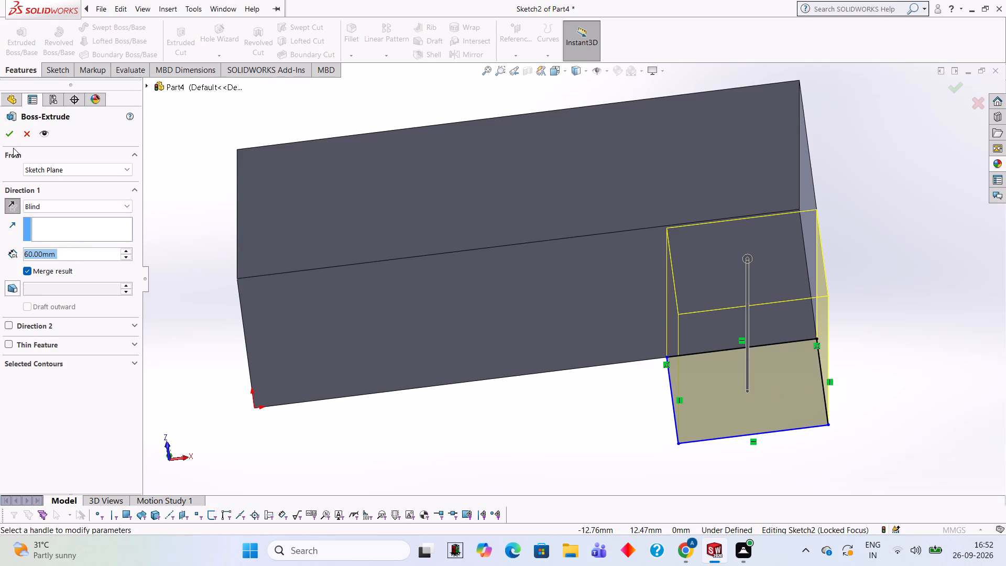
{"action": "left_click", "coordinate": [7, 136]}
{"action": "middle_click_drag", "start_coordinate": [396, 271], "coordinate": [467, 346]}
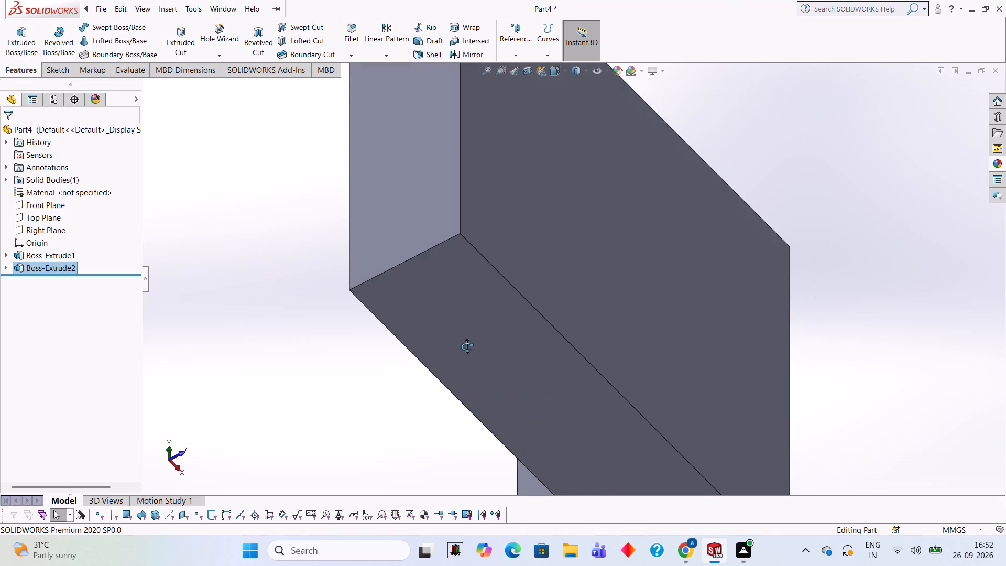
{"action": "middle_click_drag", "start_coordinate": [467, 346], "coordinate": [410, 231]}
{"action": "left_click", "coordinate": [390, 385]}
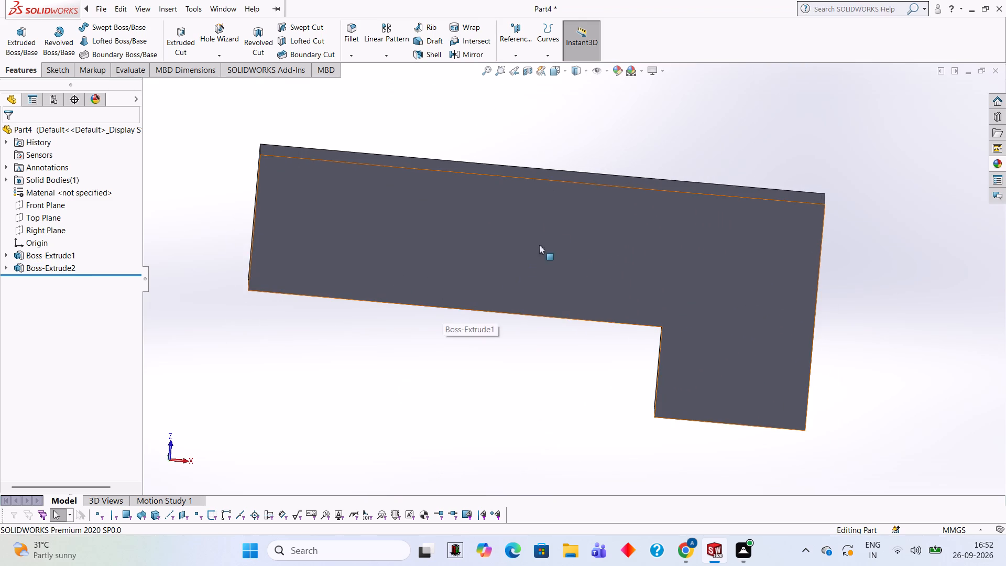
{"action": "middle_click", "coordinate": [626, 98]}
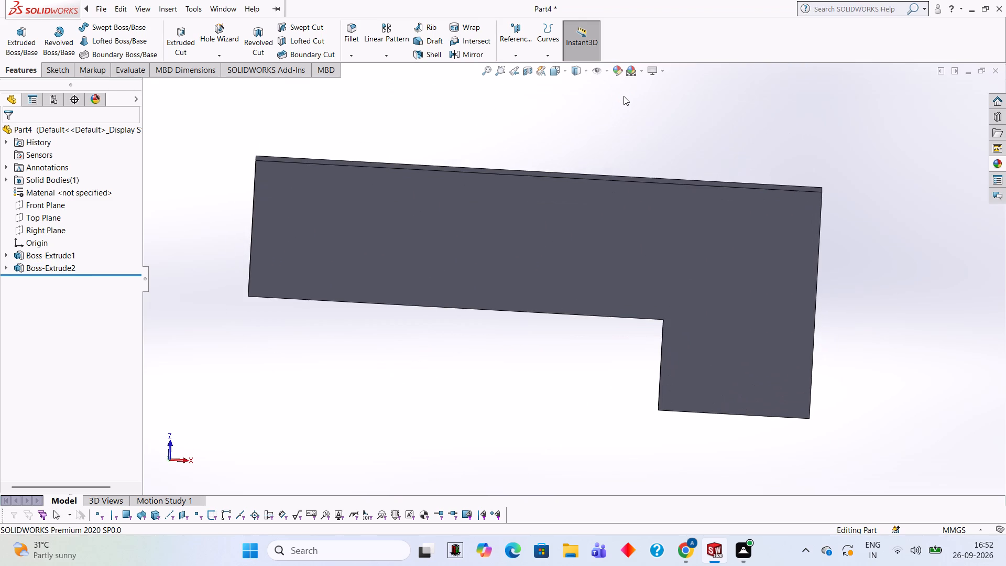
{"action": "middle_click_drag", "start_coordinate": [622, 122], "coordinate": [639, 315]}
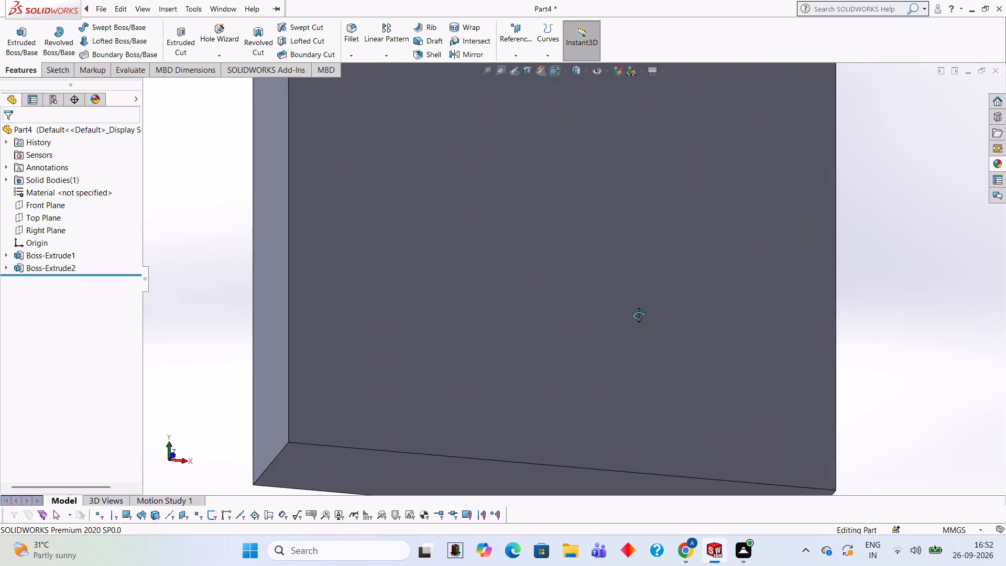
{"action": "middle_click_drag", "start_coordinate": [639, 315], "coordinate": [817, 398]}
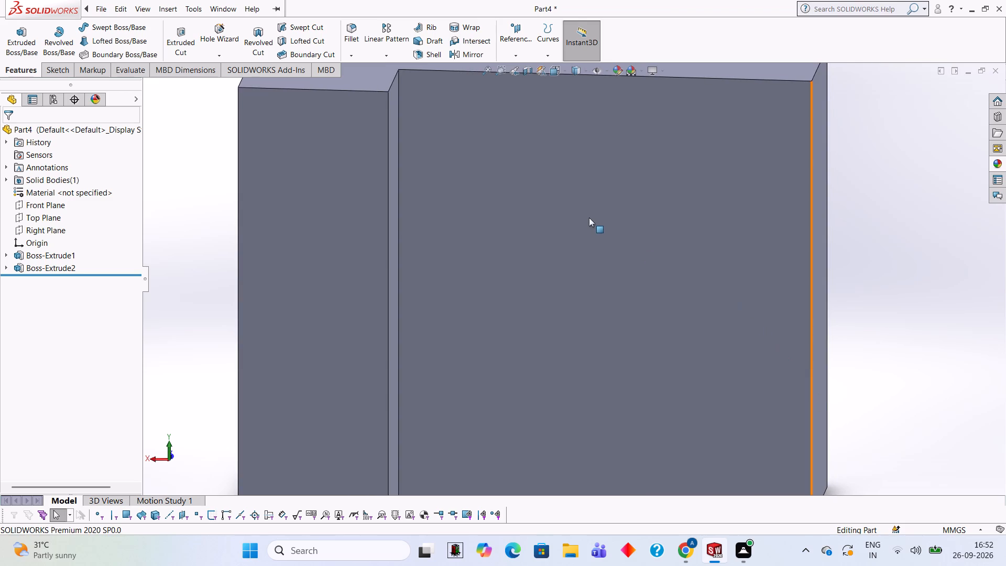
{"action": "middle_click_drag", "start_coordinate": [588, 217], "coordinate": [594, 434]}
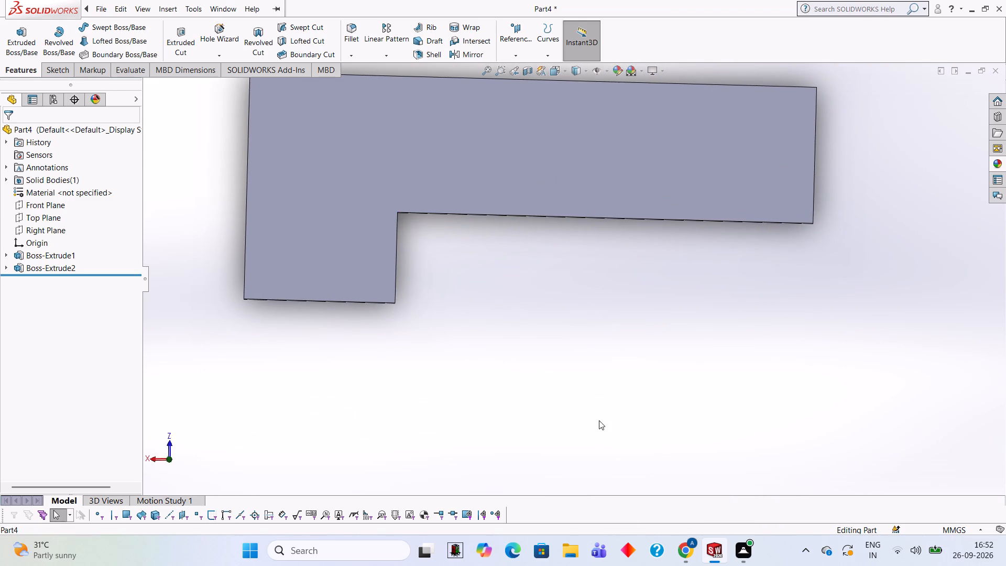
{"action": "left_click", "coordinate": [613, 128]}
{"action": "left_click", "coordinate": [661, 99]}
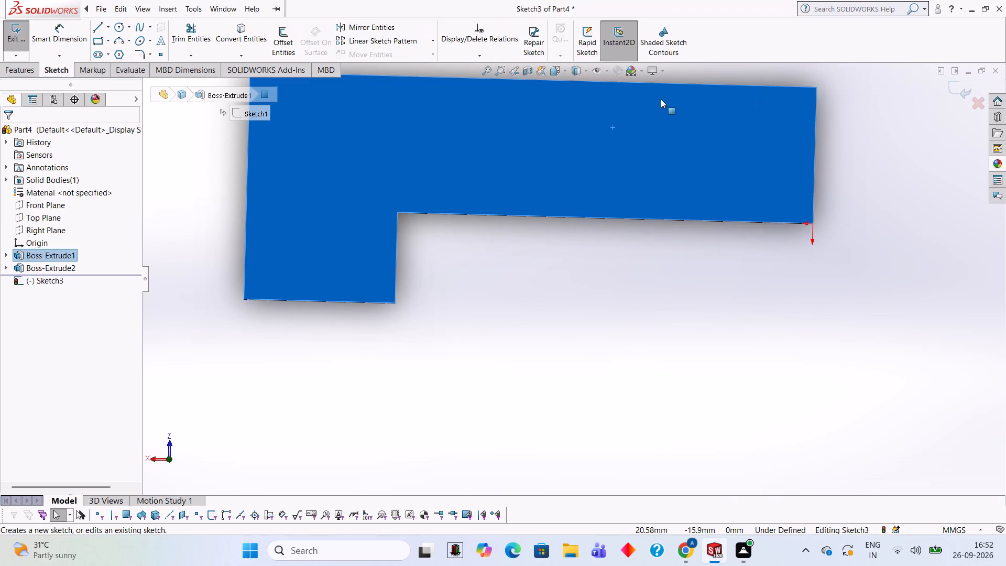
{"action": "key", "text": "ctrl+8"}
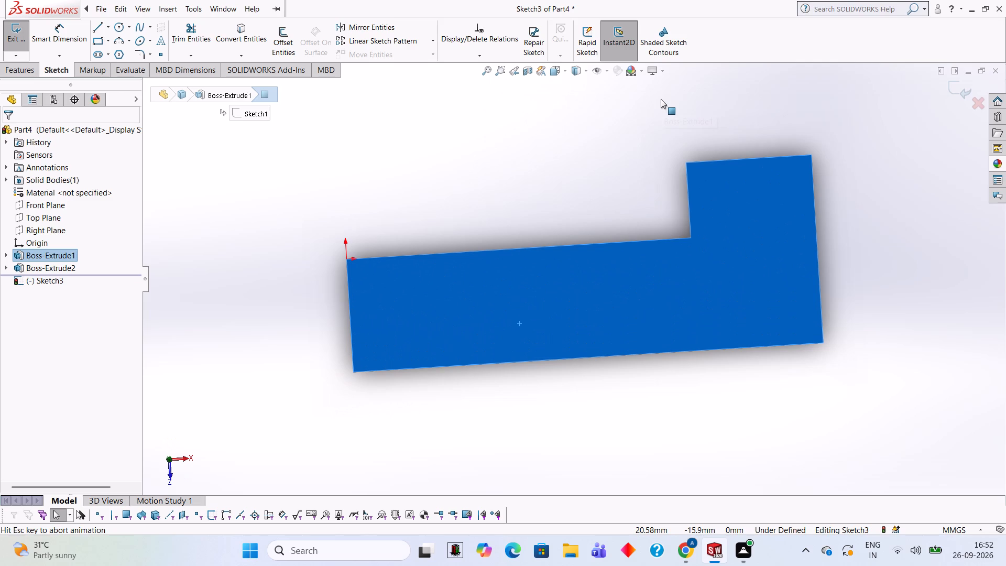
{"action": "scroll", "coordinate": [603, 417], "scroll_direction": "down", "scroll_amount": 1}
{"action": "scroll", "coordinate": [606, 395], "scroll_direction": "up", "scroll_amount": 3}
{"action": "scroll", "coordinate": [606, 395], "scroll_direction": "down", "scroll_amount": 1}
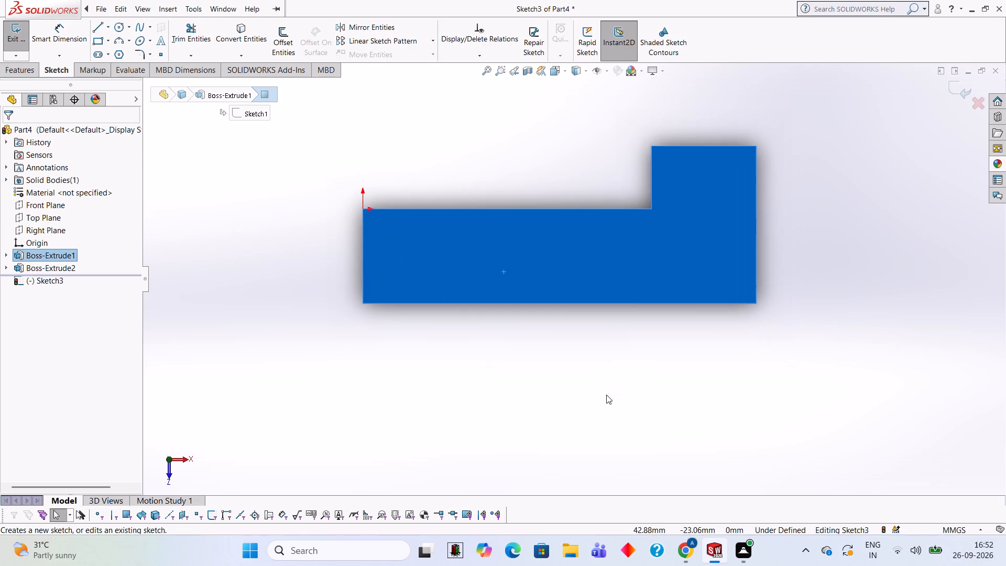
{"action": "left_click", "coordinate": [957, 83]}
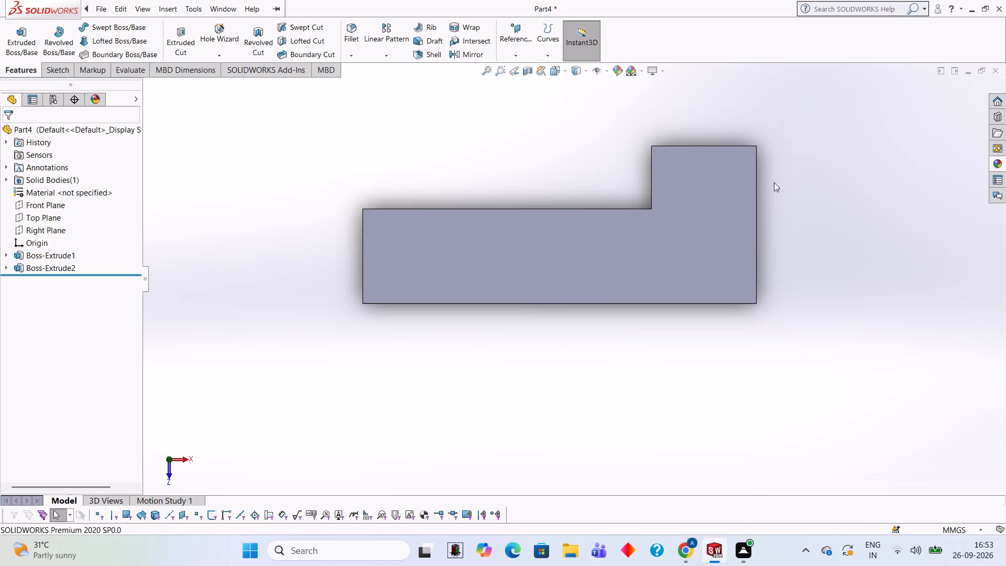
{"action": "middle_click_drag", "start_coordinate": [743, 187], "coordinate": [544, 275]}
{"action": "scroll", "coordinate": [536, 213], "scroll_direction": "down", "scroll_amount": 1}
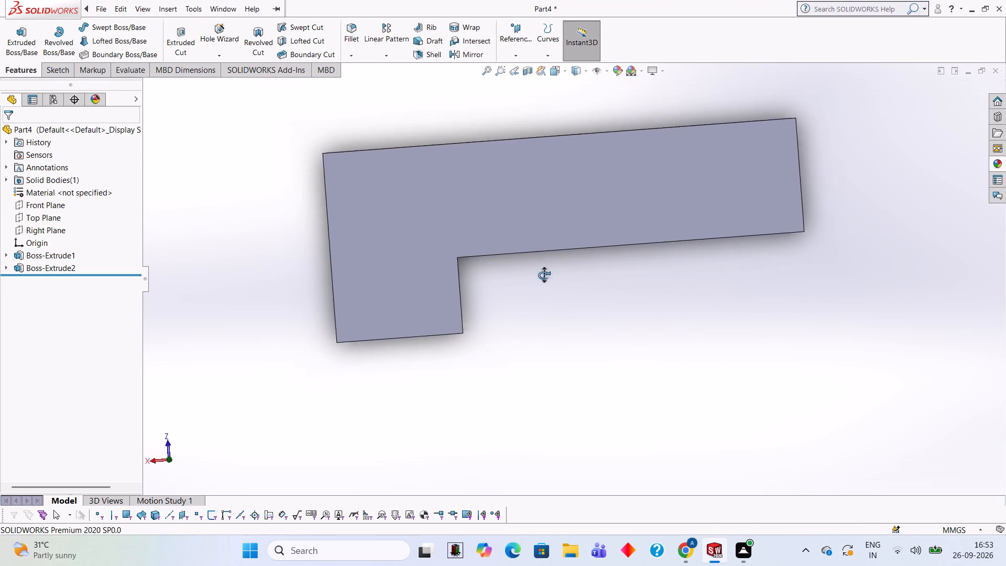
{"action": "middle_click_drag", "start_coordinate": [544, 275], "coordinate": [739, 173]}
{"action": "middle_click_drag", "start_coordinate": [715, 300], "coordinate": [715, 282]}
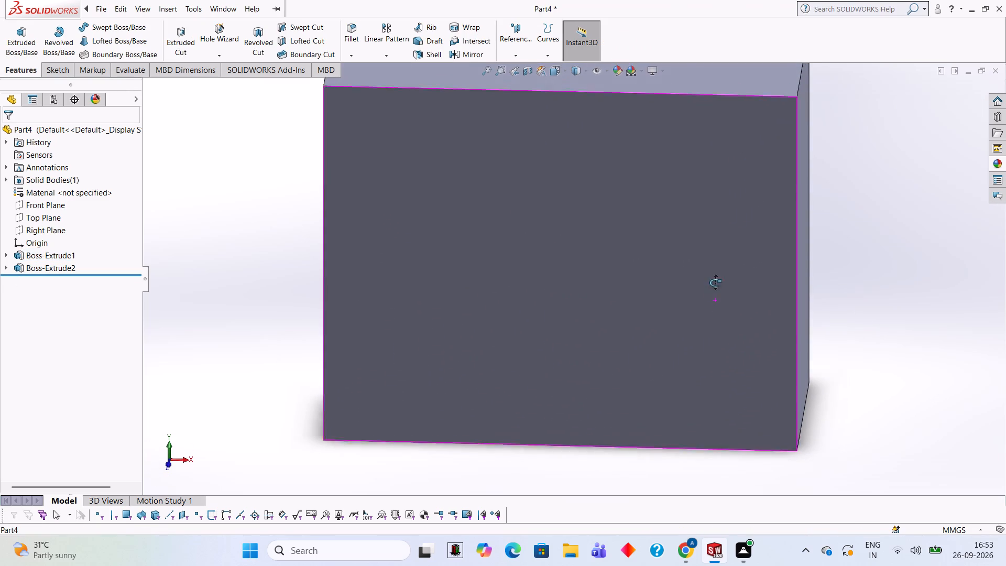
Examine the extruded L-shaped block from below, from the sides and from above.
{"action": "middle_click_drag", "start_coordinate": [715, 282], "coordinate": [716, 220]}
{"action": "middle_click_drag", "start_coordinate": [708, 286], "coordinate": [701, 123]}
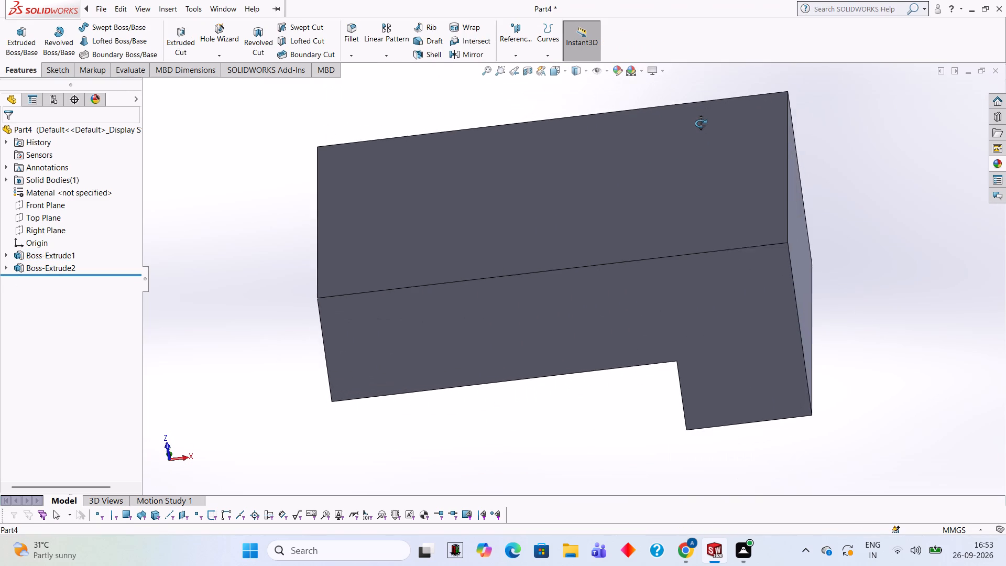
{"action": "middle_click_drag", "start_coordinate": [701, 123], "coordinate": [721, 122]}
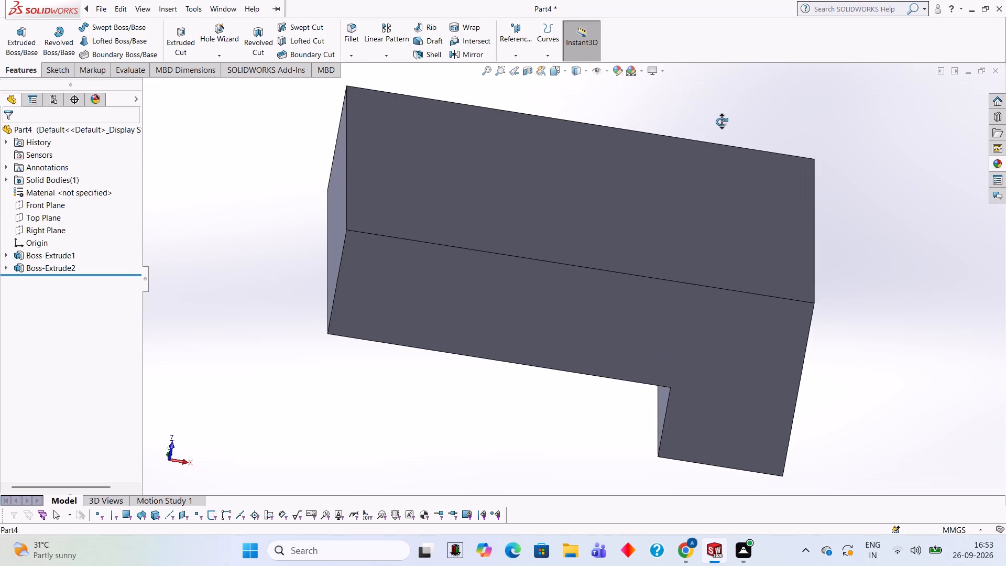
{"action": "middle_click_drag", "start_coordinate": [721, 122], "coordinate": [711, 108]}
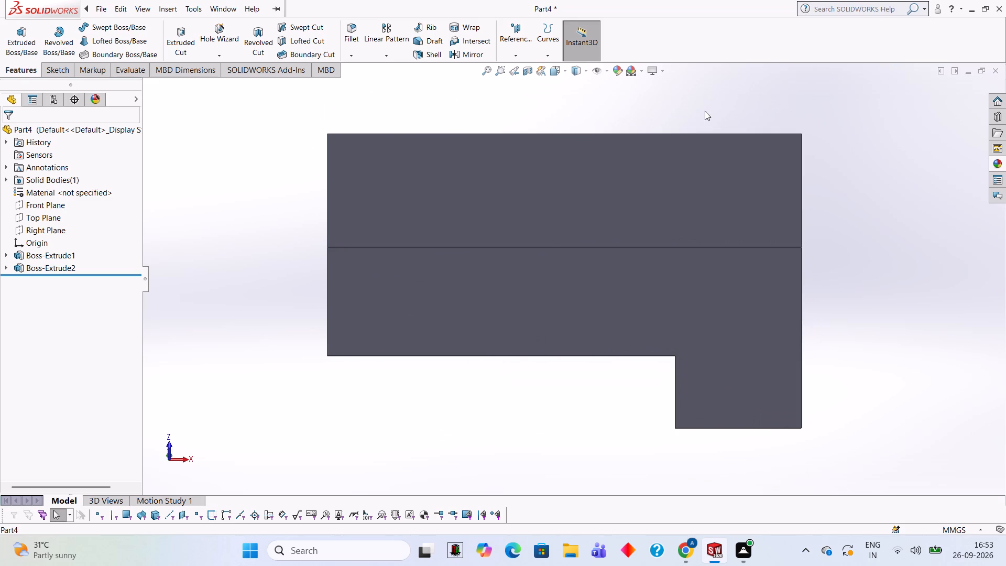
{"action": "middle_click_drag", "start_coordinate": [705, 111], "coordinate": [562, 130]}
{"action": "middle_click_drag", "start_coordinate": [563, 122], "coordinate": [680, 272]}
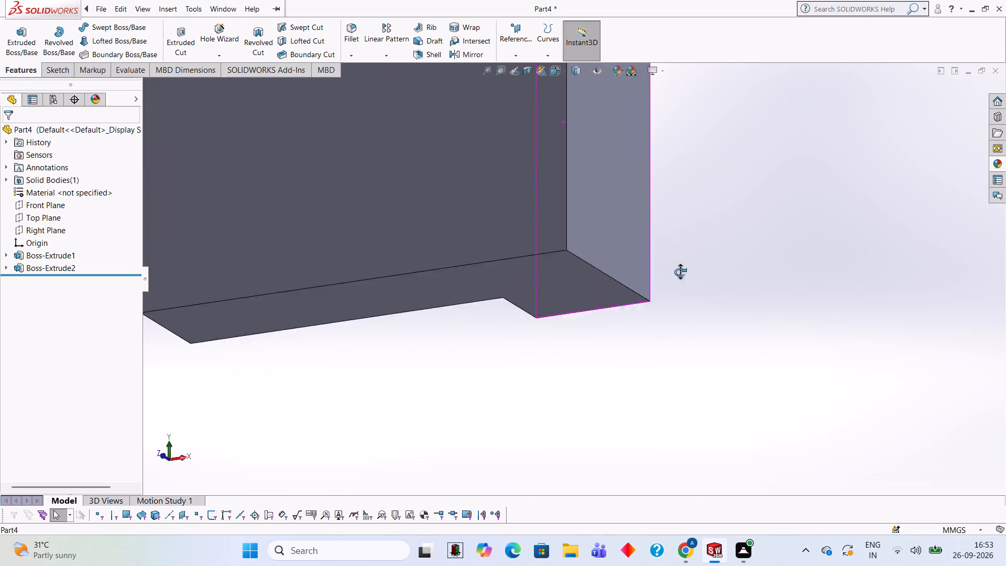
{"action": "middle_click_drag", "start_coordinate": [680, 272], "coordinate": [718, 358]}
{"action": "middle_click_drag", "start_coordinate": [760, 122], "coordinate": [739, 324]}
{"action": "scroll", "coordinate": [739, 289], "scroll_direction": "up", "scroll_amount": 3}
{"action": "scroll", "coordinate": [743, 182], "scroll_direction": "up", "scroll_amount": 1}
{"action": "middle_click_drag", "start_coordinate": [743, 182], "coordinate": [743, 172]}
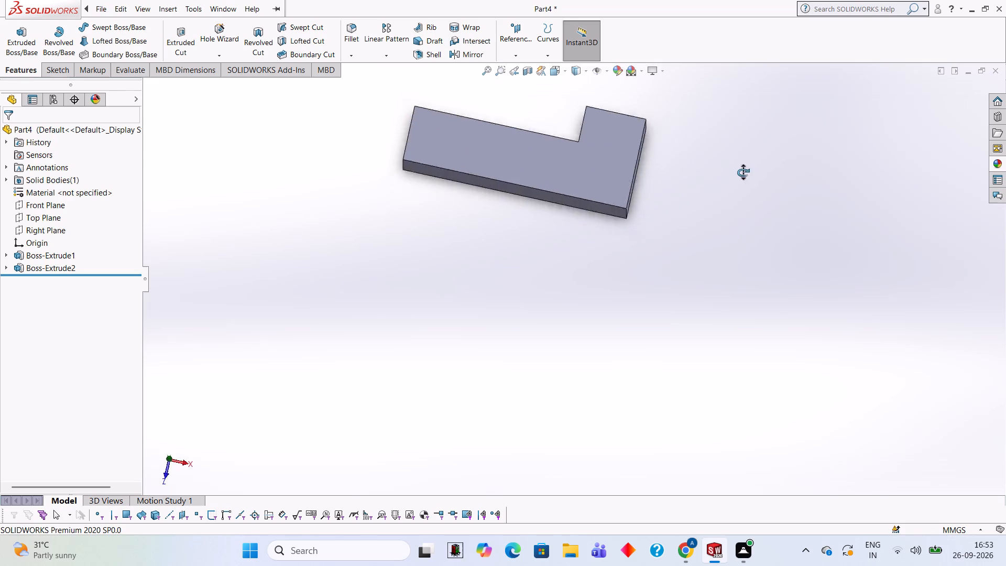
{"action": "middle_click_drag", "start_coordinate": [743, 172], "coordinate": [746, 176]}
Start a sketch on the block's L-shaped top face and view it face-on.
{"action": "left_click", "coordinate": [579, 166]}
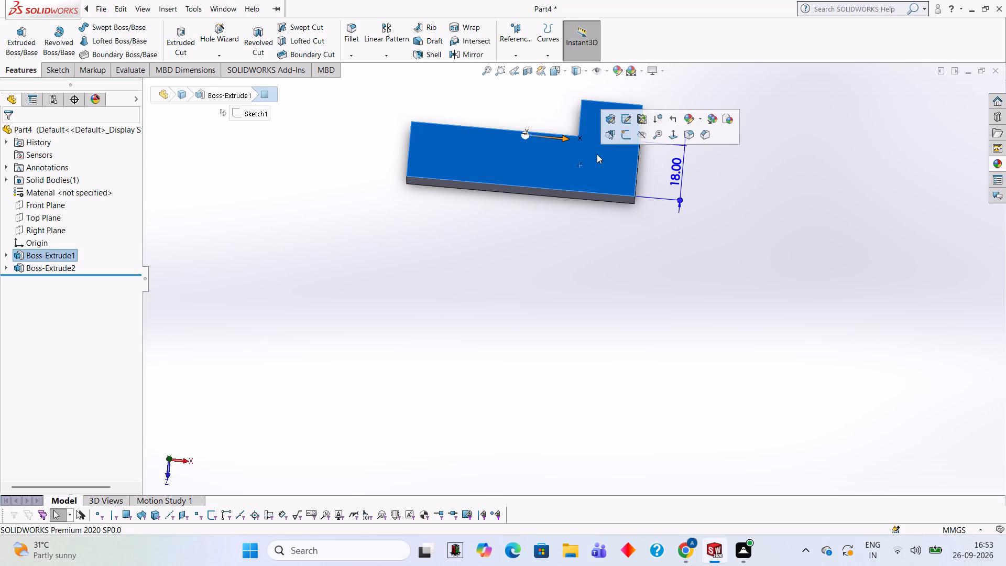
{"action": "left_click", "coordinate": [629, 140]}
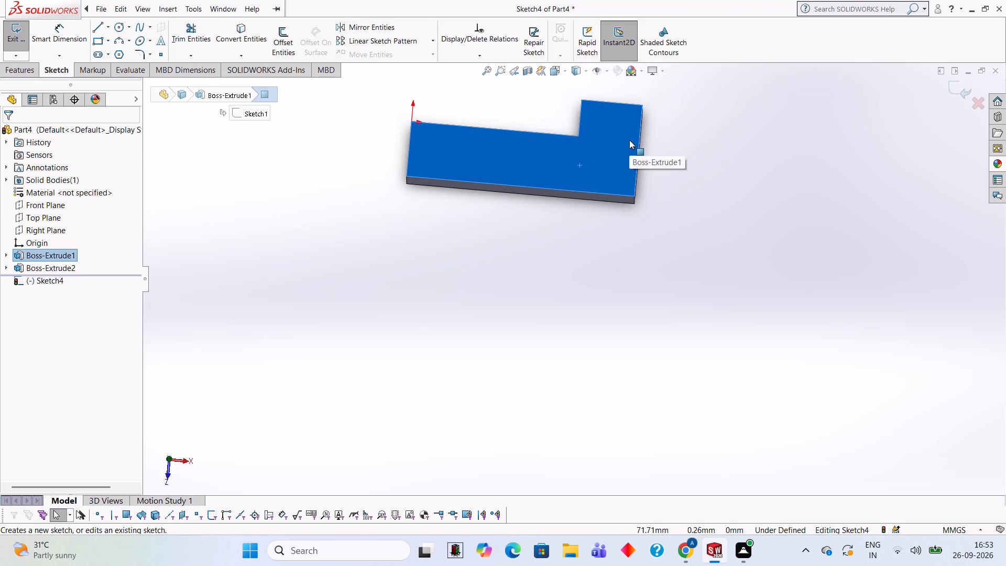
{"action": "key", "text": "ctrl+8"}
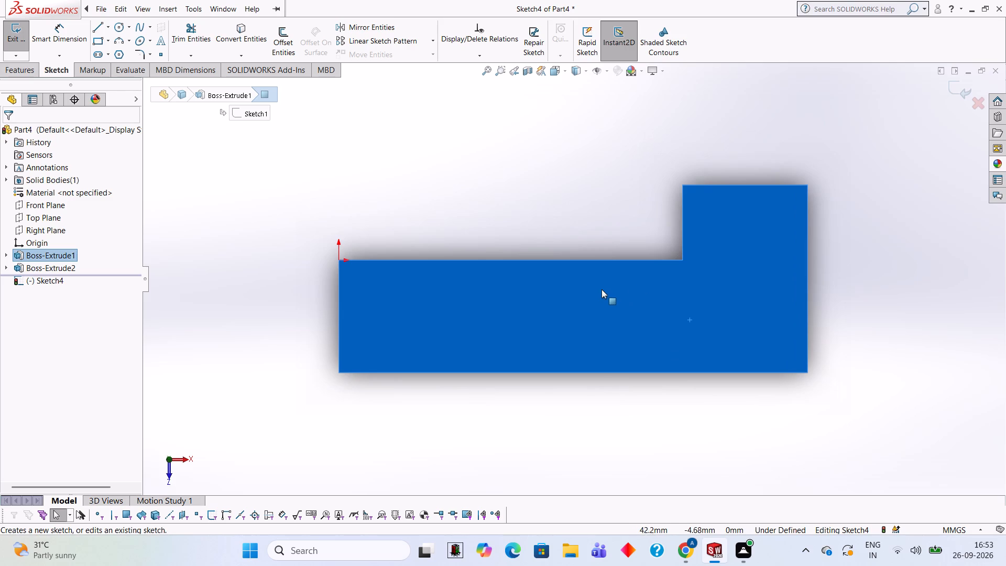
{"action": "scroll", "coordinate": [576, 423], "scroll_direction": "down", "scroll_amount": 1}
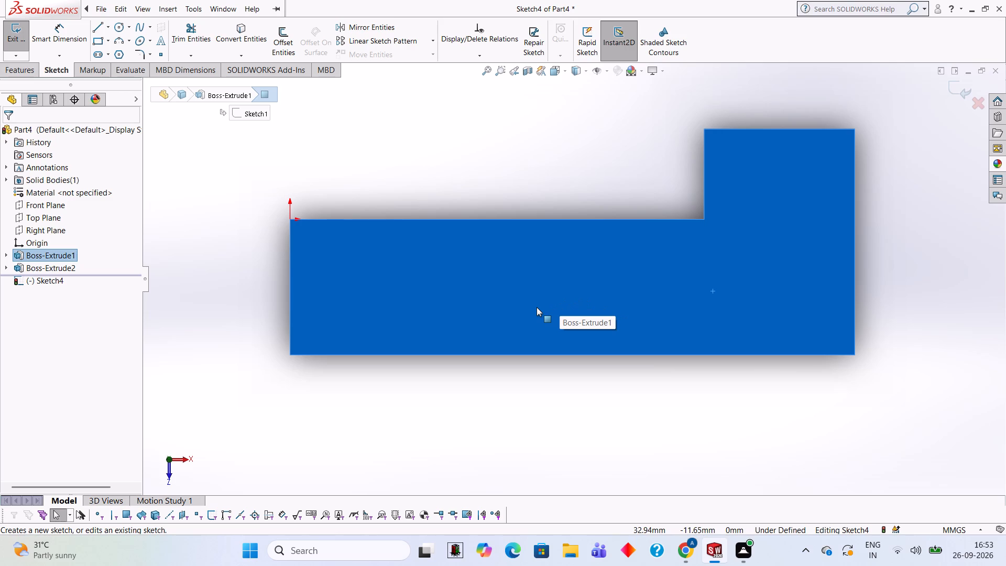
{"action": "scroll", "coordinate": [589, 400], "scroll_direction": "down", "scroll_amount": 1}
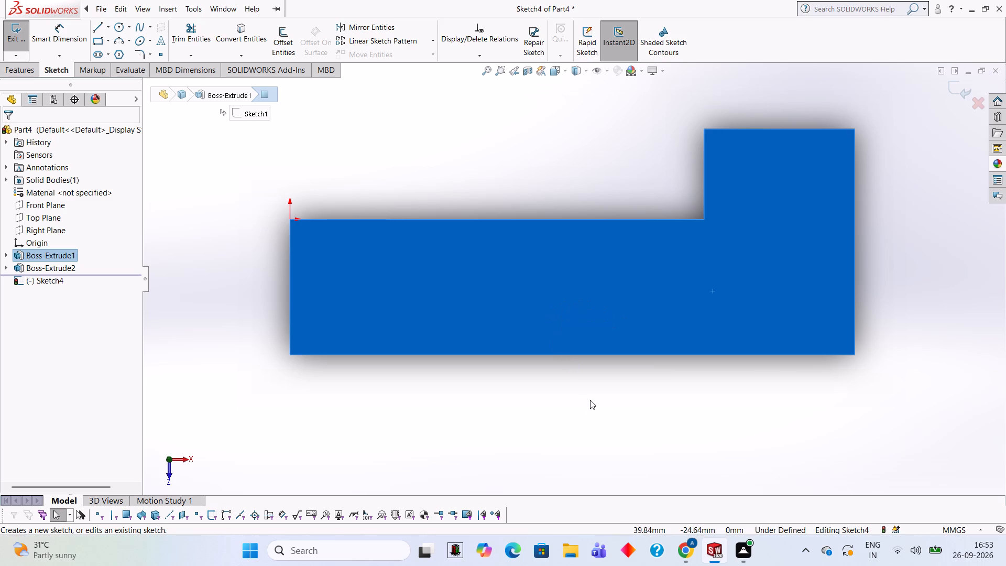
{"action": "scroll", "coordinate": [591, 398], "scroll_direction": "up", "scroll_amount": 2}
{"action": "scroll", "coordinate": [591, 398], "scroll_direction": "down", "scroll_amount": 1}
{"action": "scroll", "coordinate": [591, 398], "scroll_direction": "up", "scroll_amount": 1}
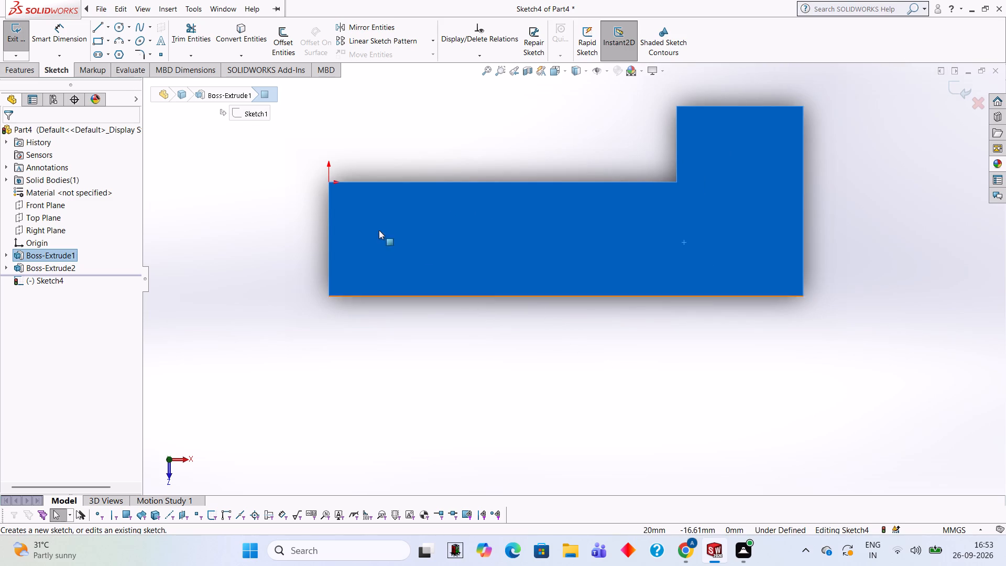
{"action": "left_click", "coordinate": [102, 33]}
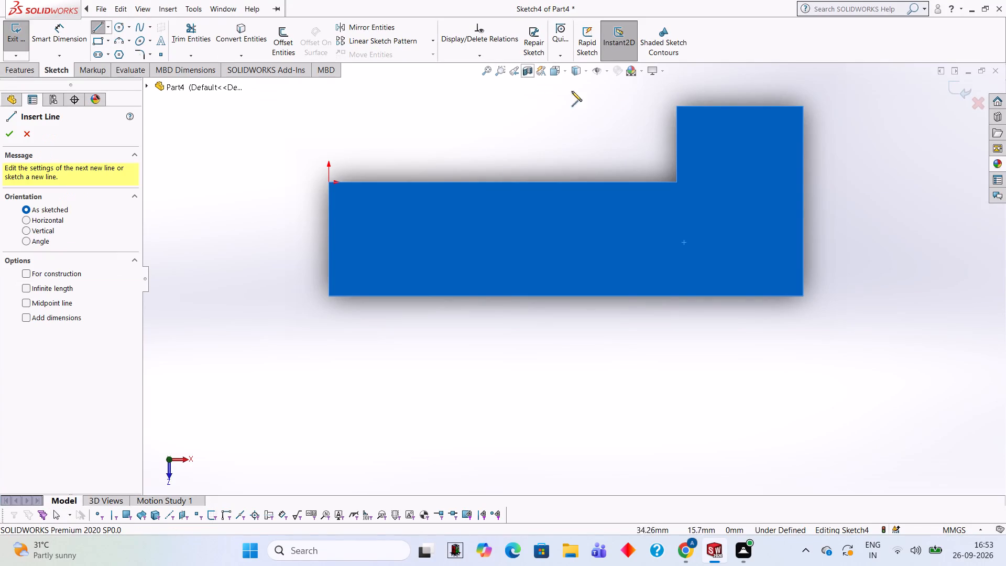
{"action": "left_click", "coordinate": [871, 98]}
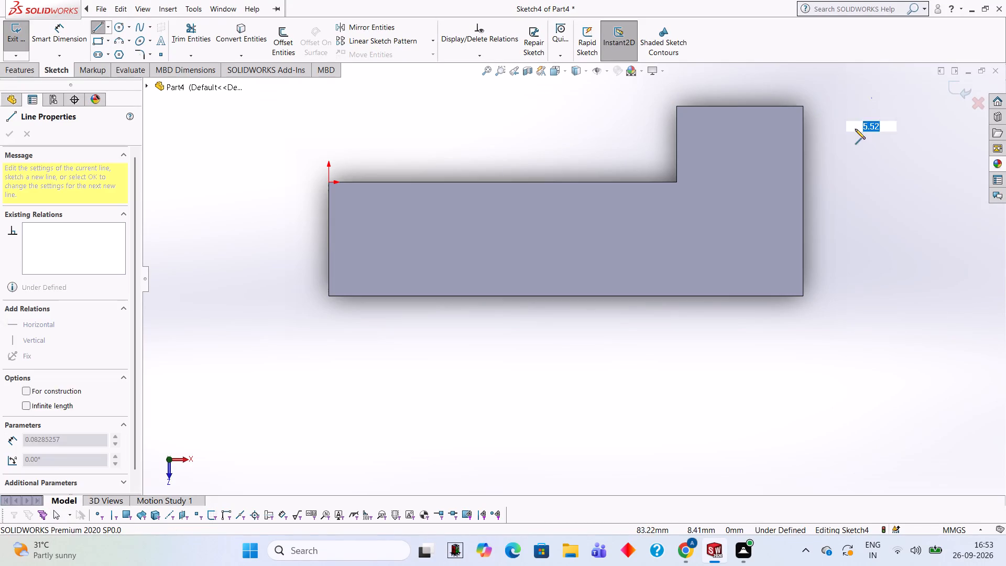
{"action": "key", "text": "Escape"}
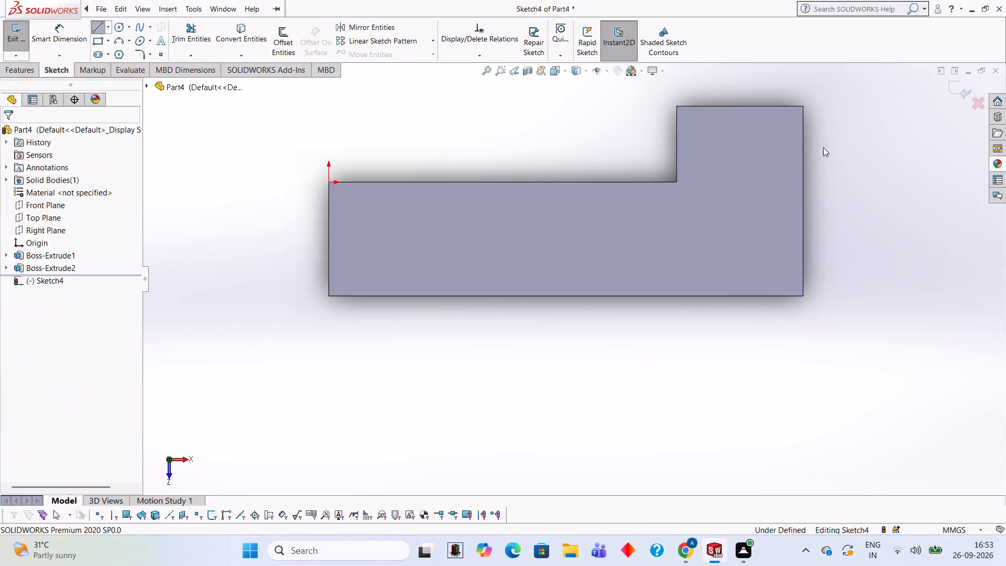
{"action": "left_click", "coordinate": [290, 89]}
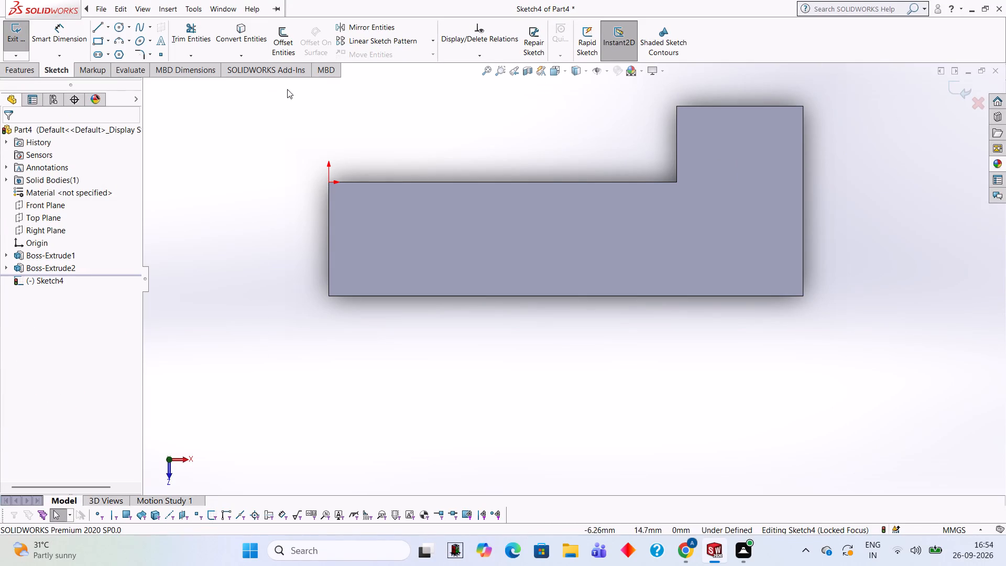
Sketch a 58 mm line from the boss's outer corner along the L's end edge, continuing into a perpendicular 95 mm line back past the block.
{"action": "left_click", "coordinate": [101, 24]}
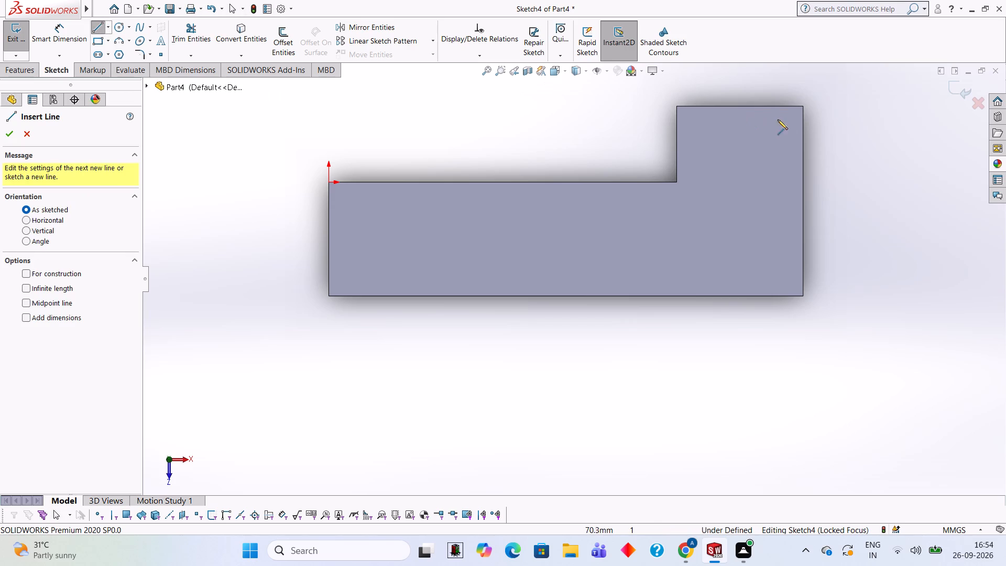
{"action": "left_click", "coordinate": [802, 104]}
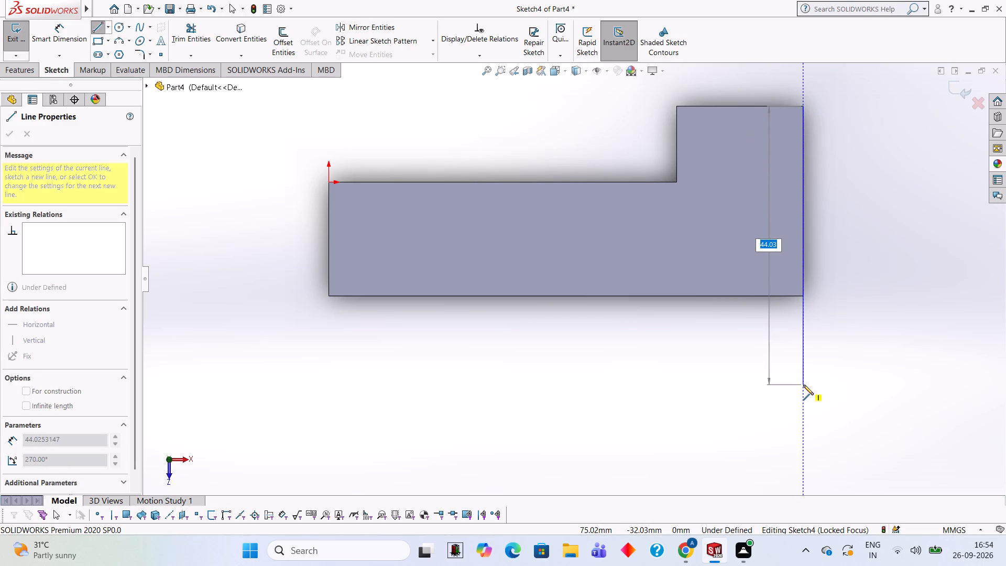
{"action": "type", "text": "58"}
{"action": "key", "text": "Return"}
{"action": "scroll", "coordinate": [799, 270], "scroll_direction": "up", "scroll_amount": 1}
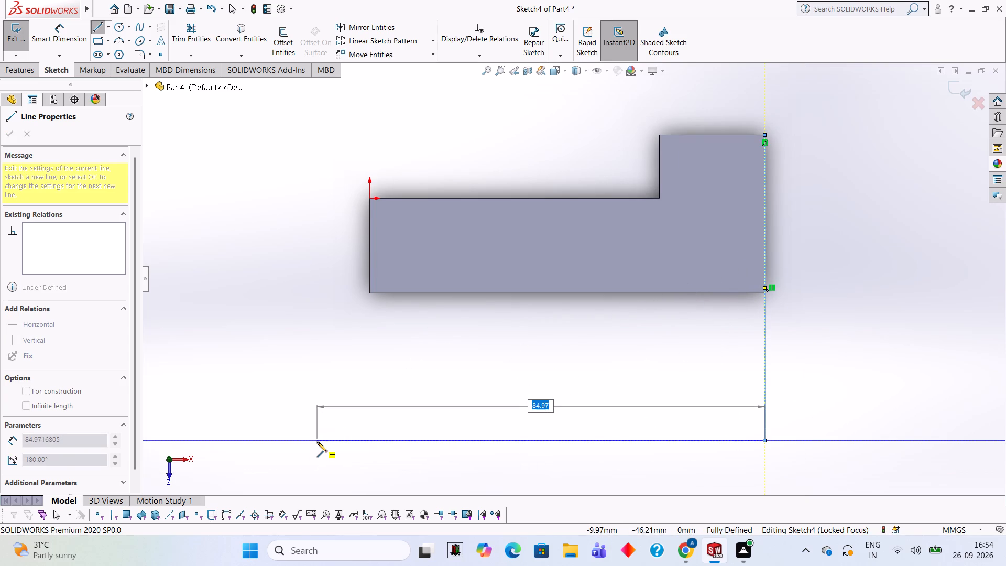
{"action": "type", "text": "95"}
{"action": "key", "text": "Return"}
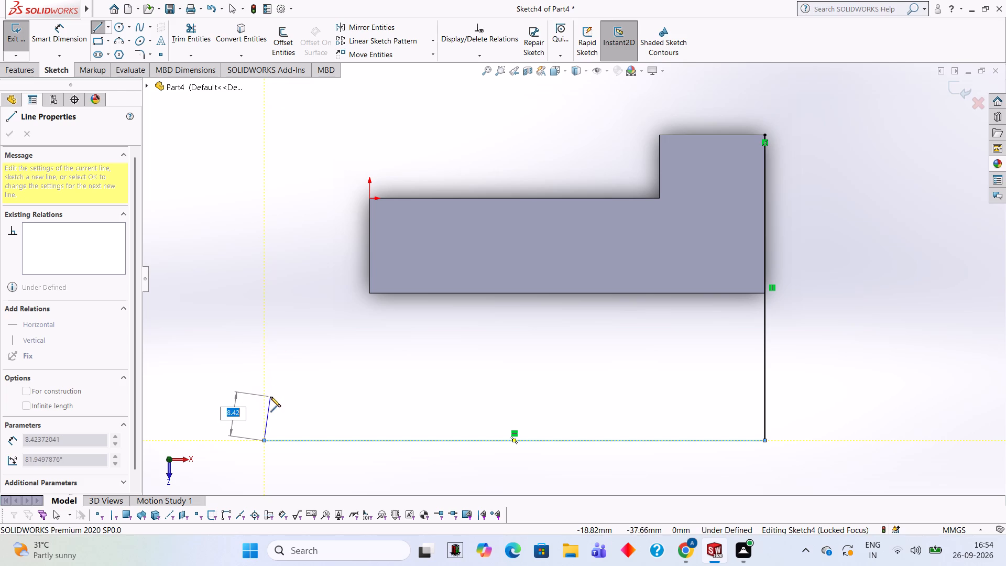
Examine the two sketched lines relative to the block from other orientations, ending the line chain.
{"action": "scroll", "coordinate": [305, 330], "scroll_direction": "up", "scroll_amount": 1}
{"action": "middle_click_drag", "start_coordinate": [304, 330], "coordinate": [197, 274]}
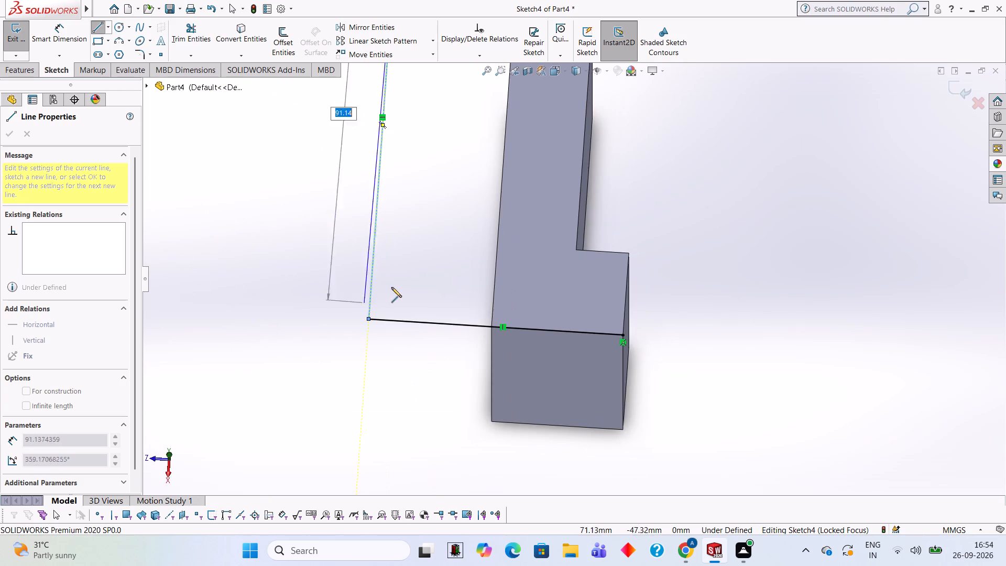
{"action": "middle_click_drag", "start_coordinate": [392, 287], "coordinate": [309, 348]}
{"action": "scroll", "coordinate": [323, 306], "scroll_direction": "up", "scroll_amount": 3}
{"action": "middle_click_drag", "start_coordinate": [327, 286], "coordinate": [308, 310]}
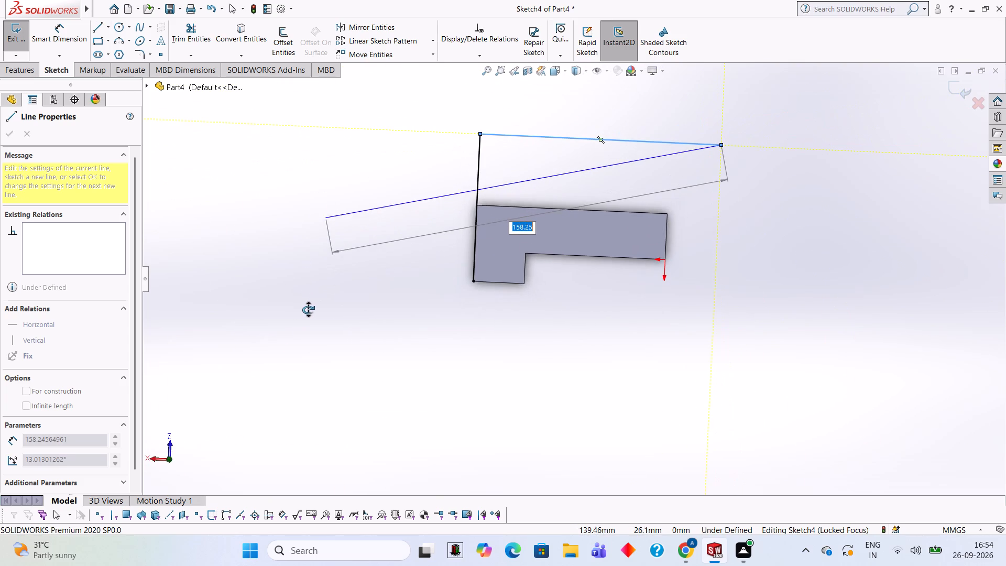
{"action": "middle_click_drag", "start_coordinate": [308, 310], "coordinate": [315, 310]}
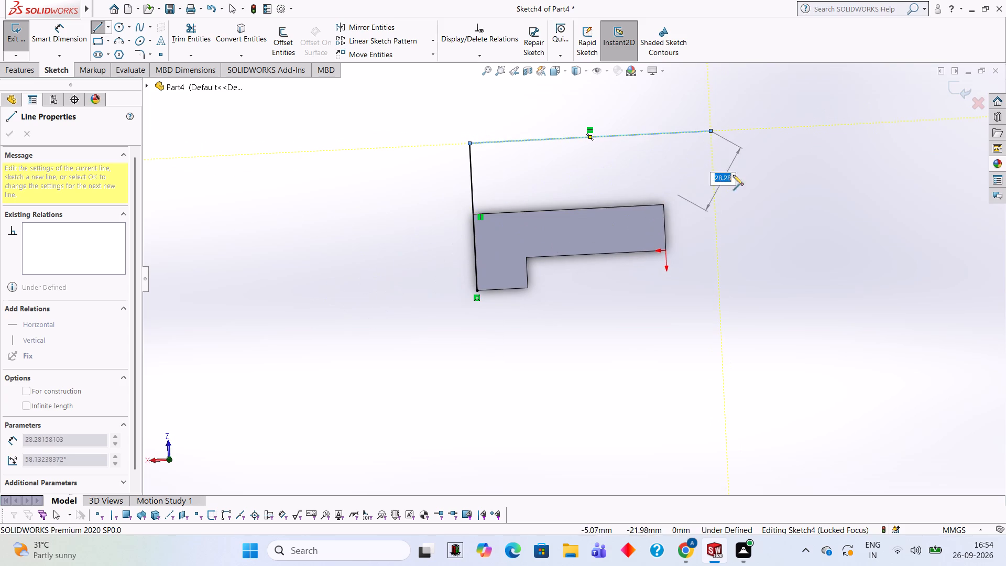
{"action": "middle_click", "coordinate": [697, 214]}
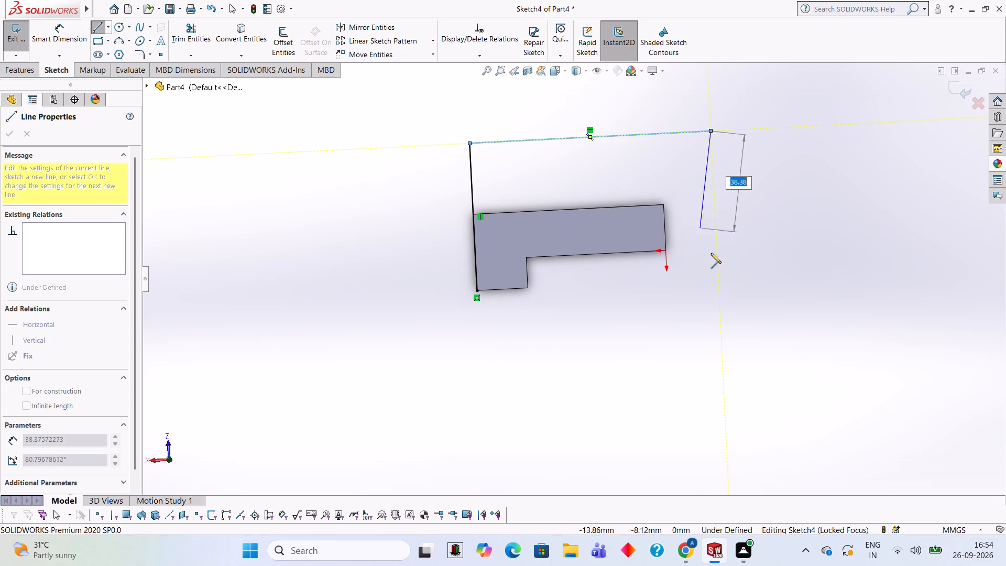
{"action": "middle_click", "coordinate": [719, 230]}
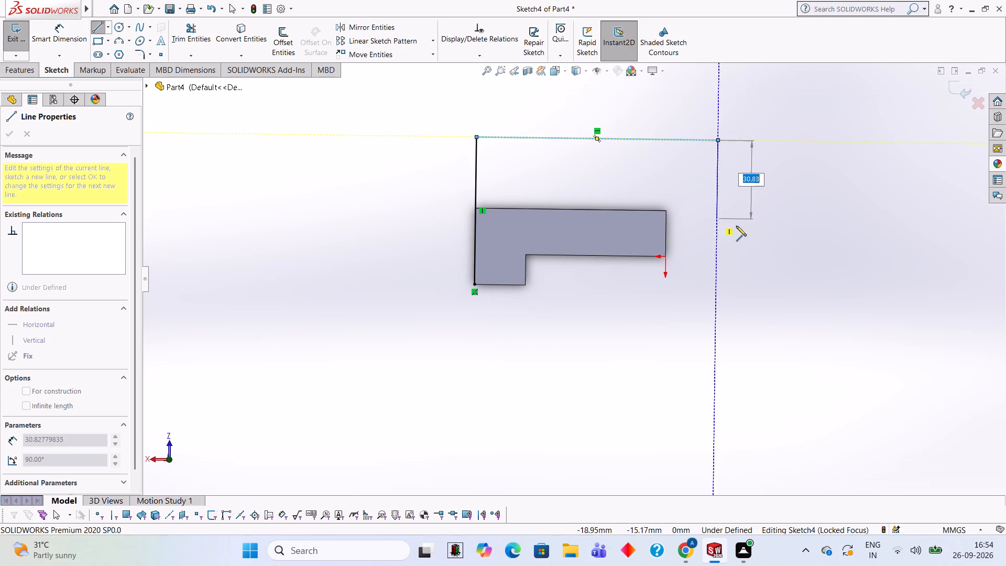
{"action": "middle_click_drag", "start_coordinate": [793, 221], "coordinate": [795, 221]}
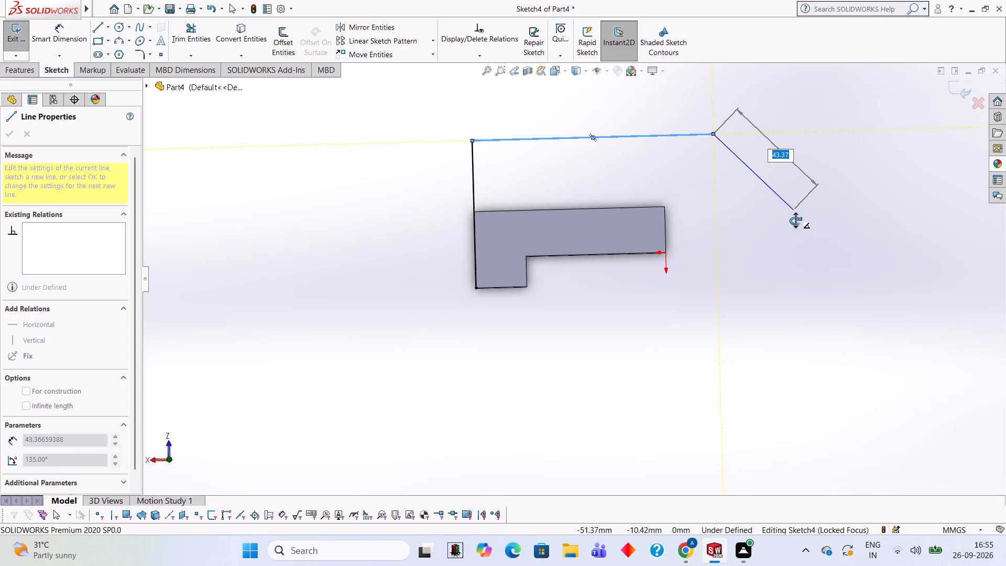
{"action": "middle_click_drag", "start_coordinate": [795, 221], "coordinate": [790, 223]}
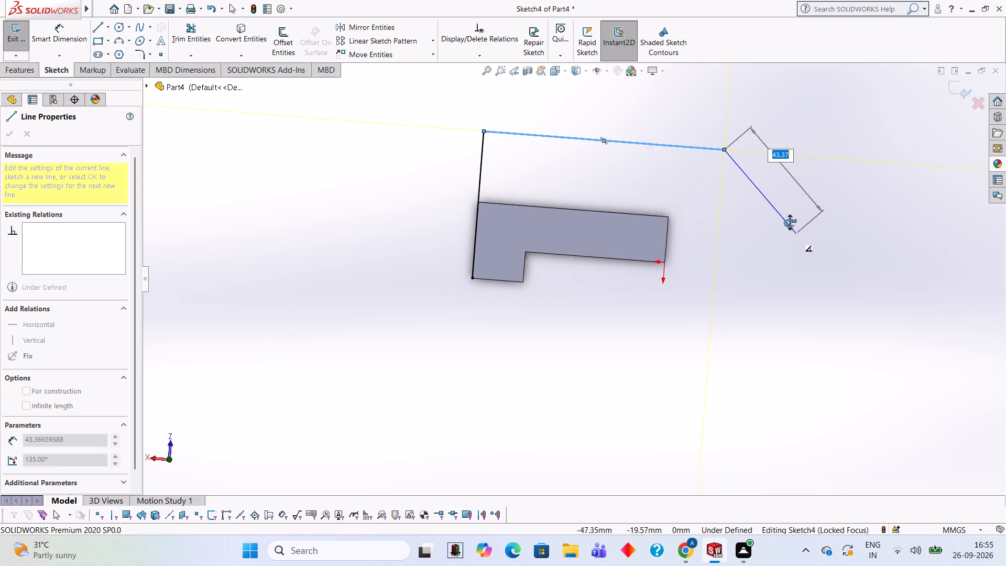
{"action": "middle_click_drag", "start_coordinate": [790, 223], "coordinate": [794, 228]}
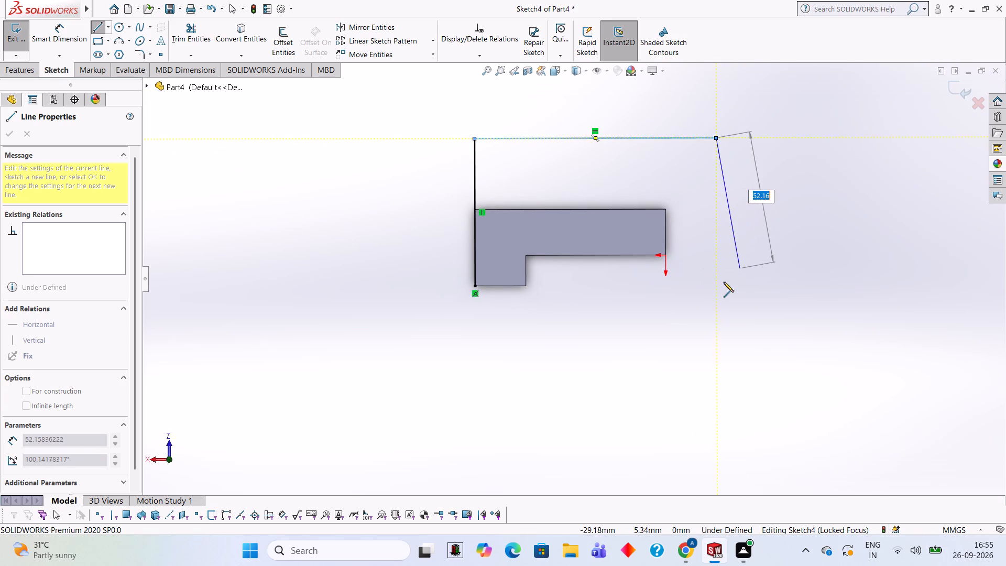
{"action": "key", "text": "Escape"}
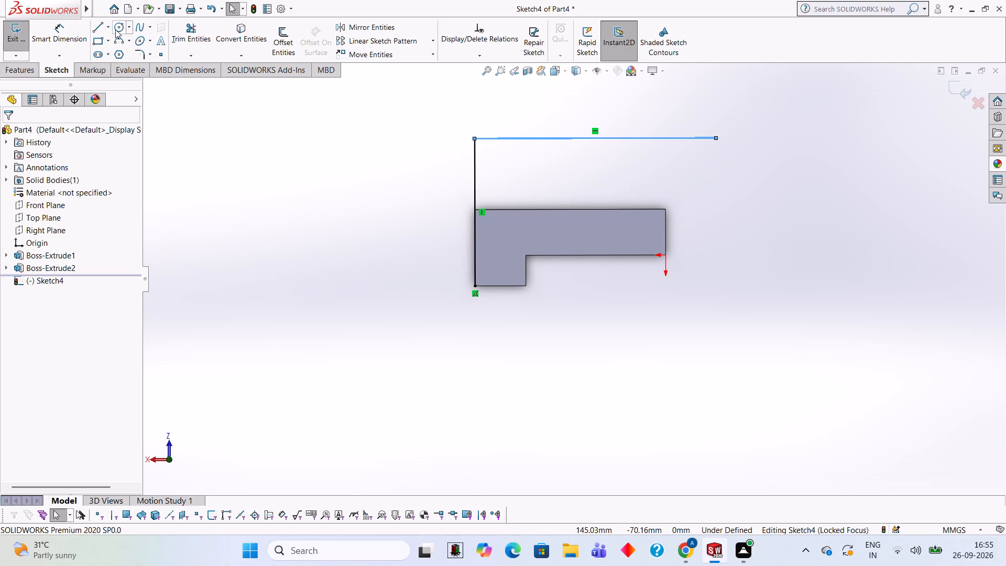
Sketch a 65 mm line outward from the block's front corner farthest from the boss, continuing into a perpendicular 58 mm line away from the boss side.
{"action": "left_click", "coordinate": [97, 29]}
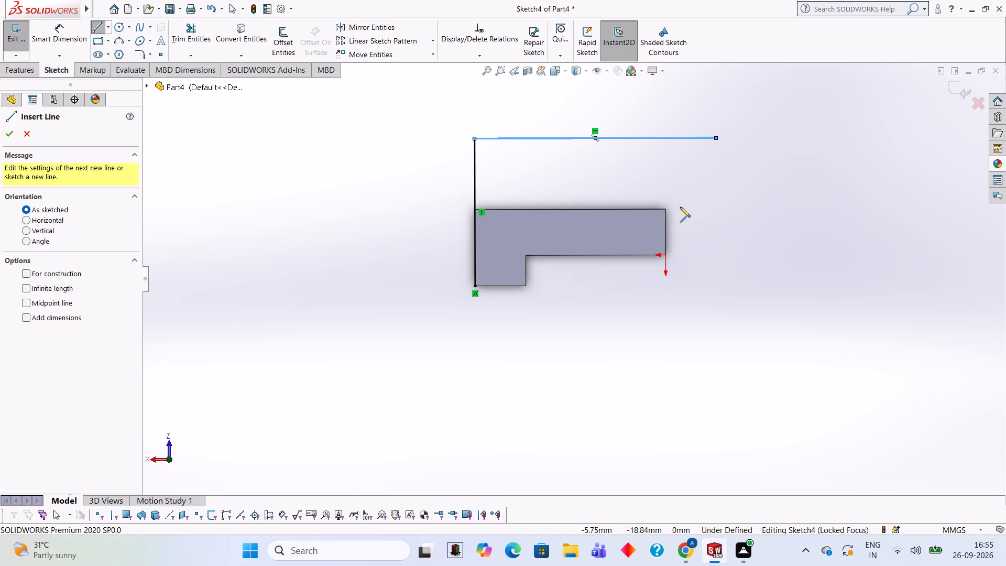
{"action": "left_click", "coordinate": [665, 209]}
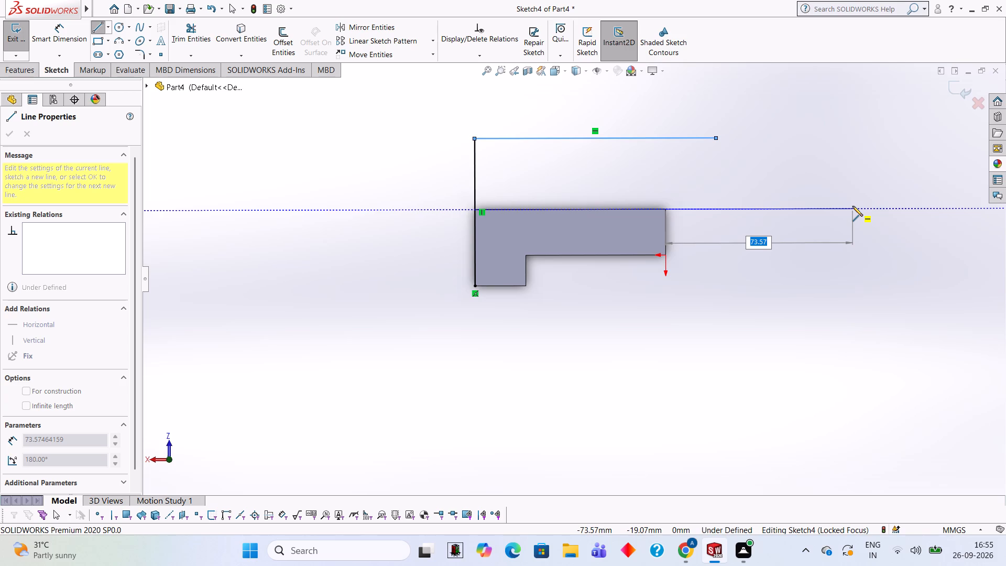
{"action": "type", "text": "65"}
{"action": "key", "text": "Return"}
{"action": "scroll", "coordinate": [860, 206], "scroll_direction": "up", "scroll_amount": 1}
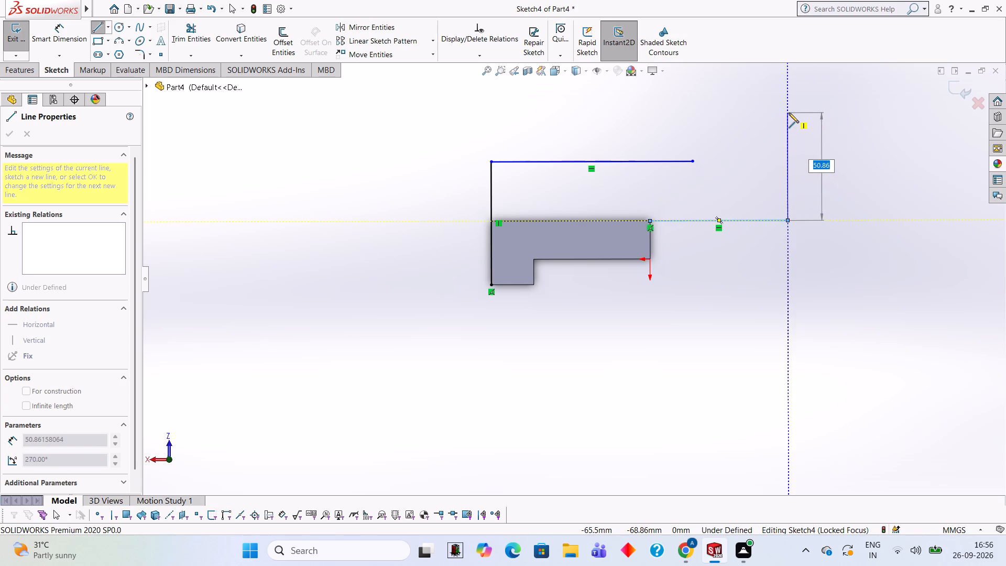
{"action": "key", "text": "5"}
{"action": "key", "text": "8"}
{"action": "key", "text": "Return"}
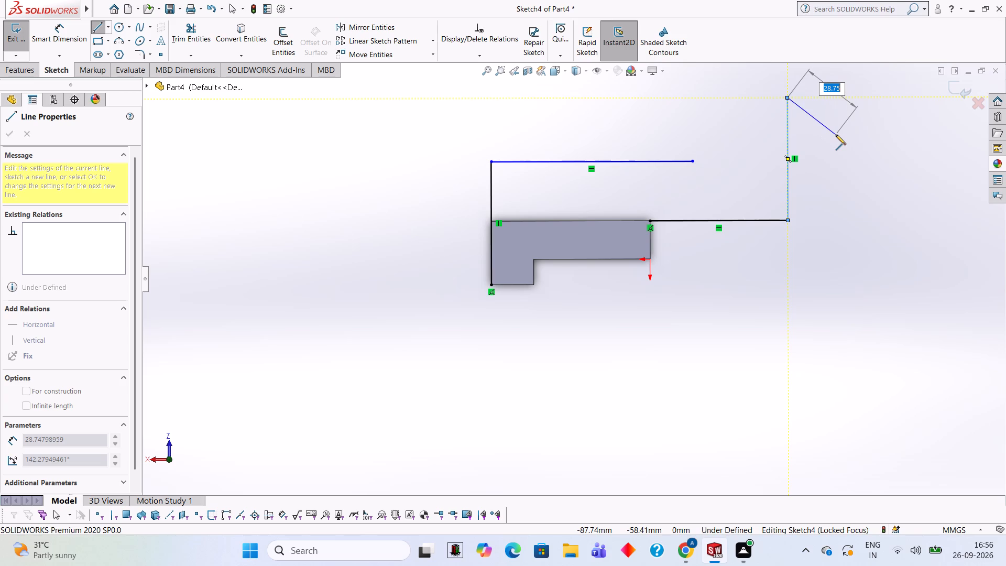
Sketch a diagonal line about 87 mm long from the block's front corner farthest from the boss to the free end of the 58 mm line.
{"action": "scroll", "coordinate": [836, 135], "scroll_direction": "up", "scroll_amount": 1}
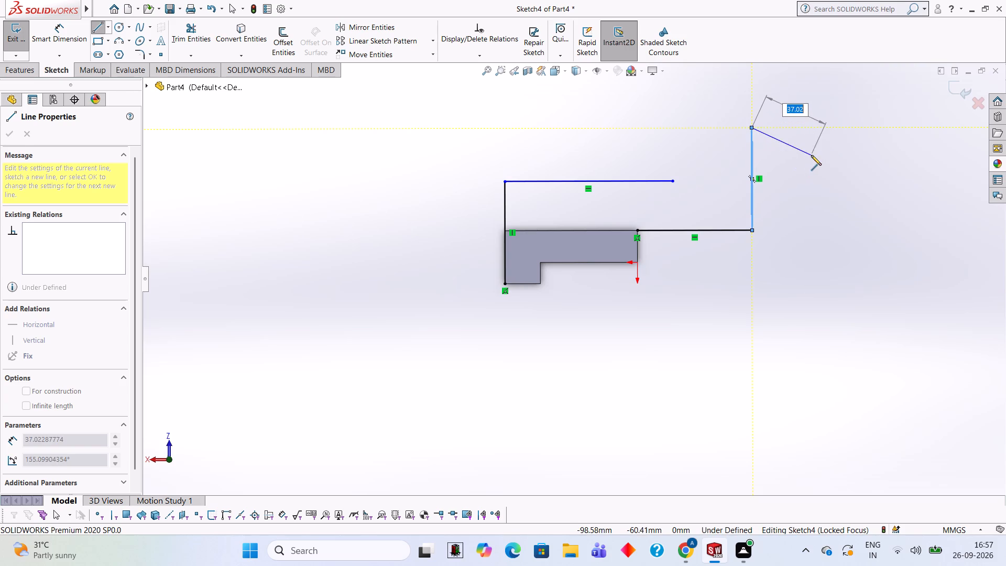
{"action": "key", "text": "Escape"}
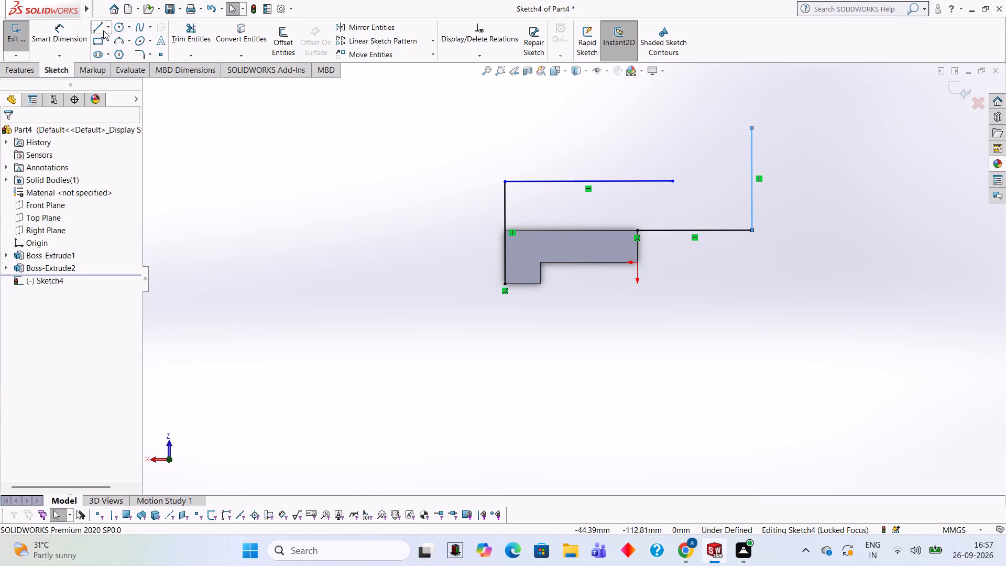
{"action": "left_click", "coordinate": [100, 30]}
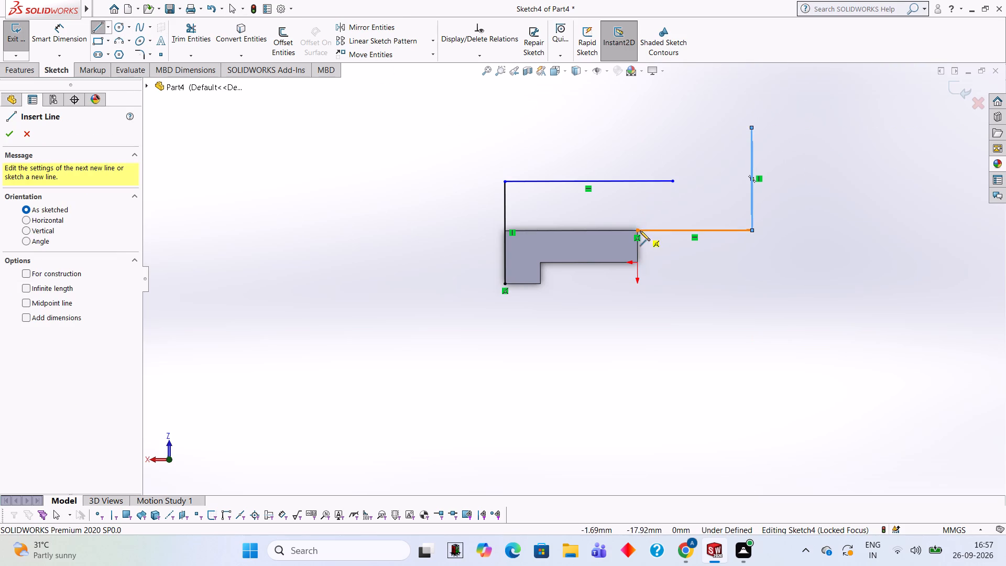
{"action": "left_click", "coordinate": [636, 230]}
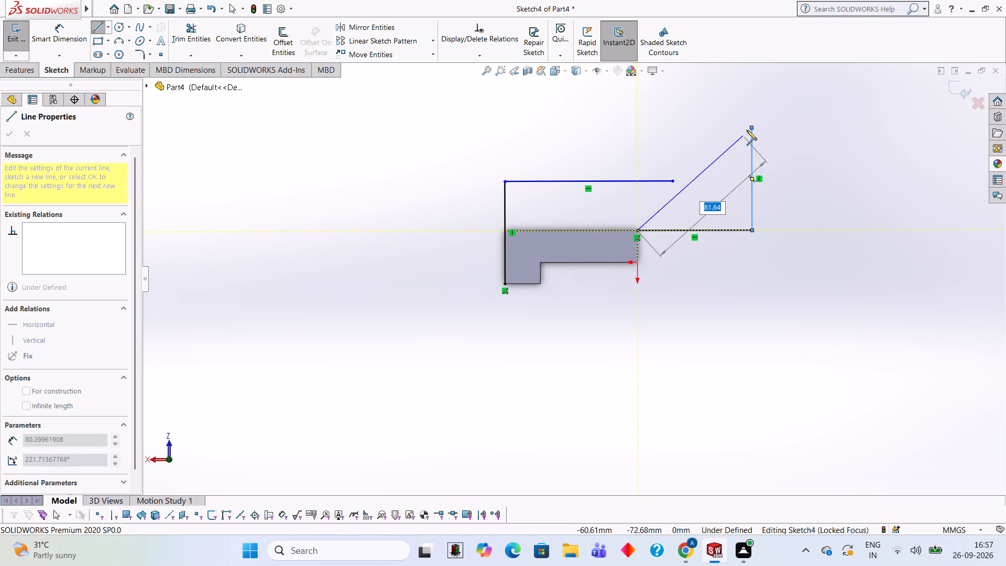
{"action": "left_click", "coordinate": [752, 128]}
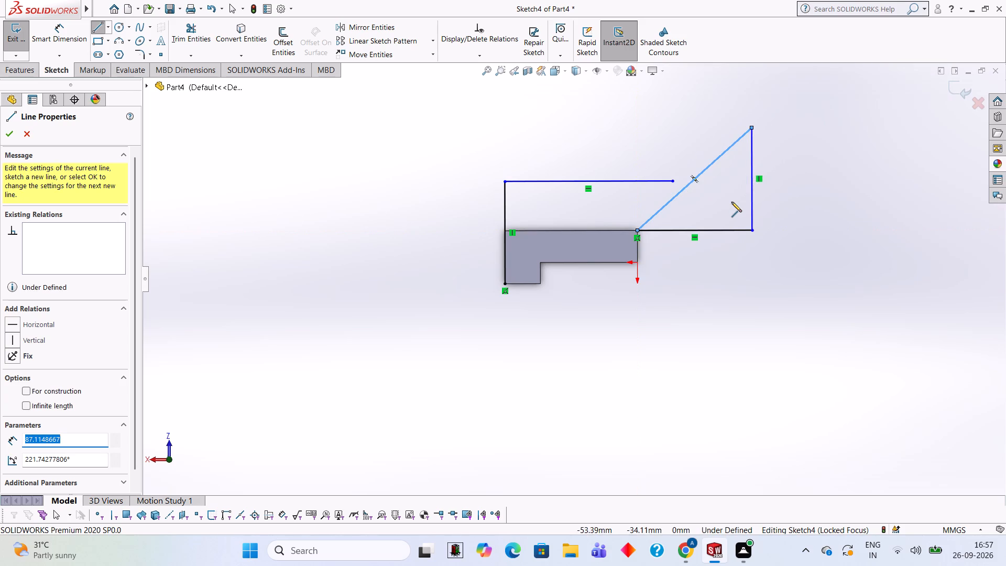
{"action": "key", "text": "Escape"}
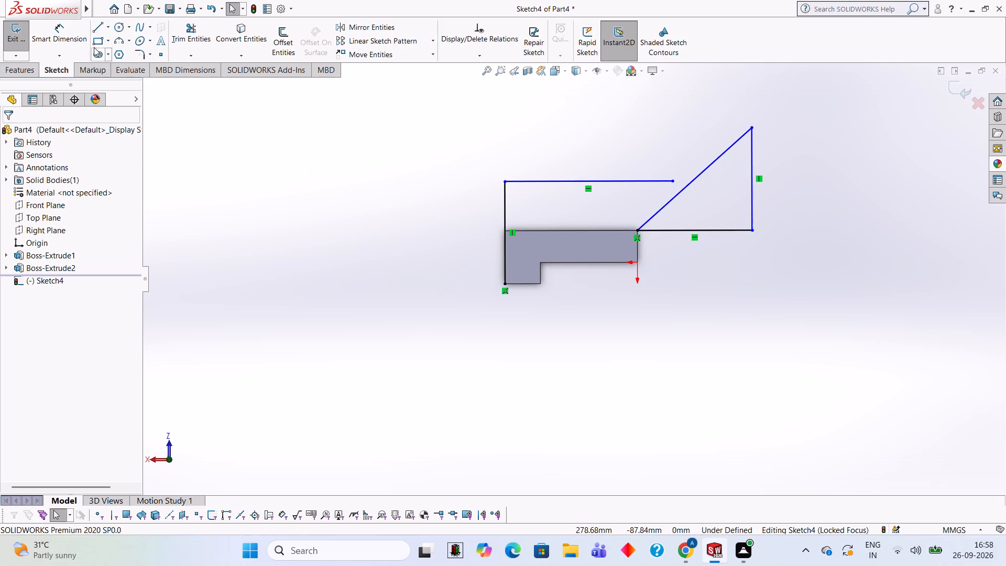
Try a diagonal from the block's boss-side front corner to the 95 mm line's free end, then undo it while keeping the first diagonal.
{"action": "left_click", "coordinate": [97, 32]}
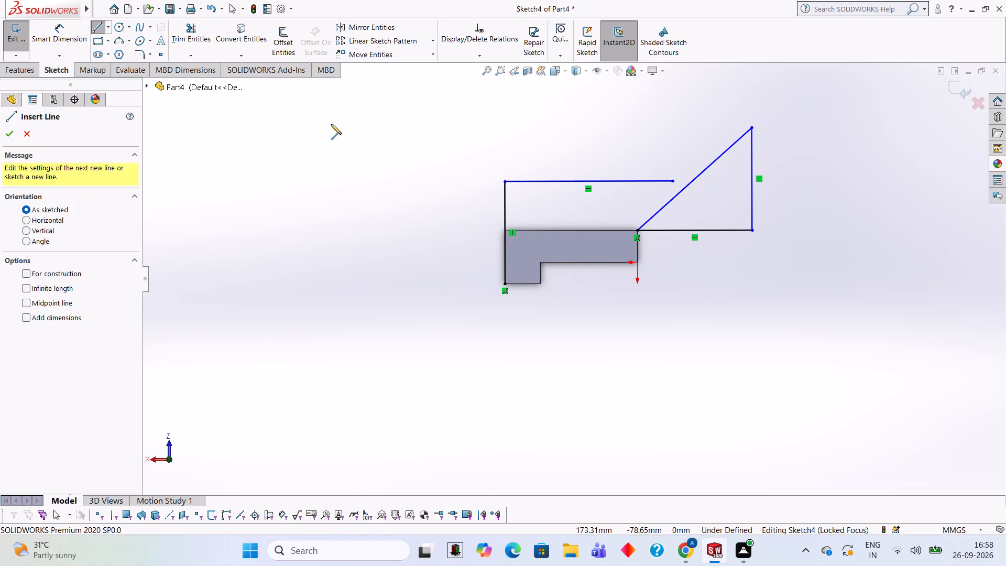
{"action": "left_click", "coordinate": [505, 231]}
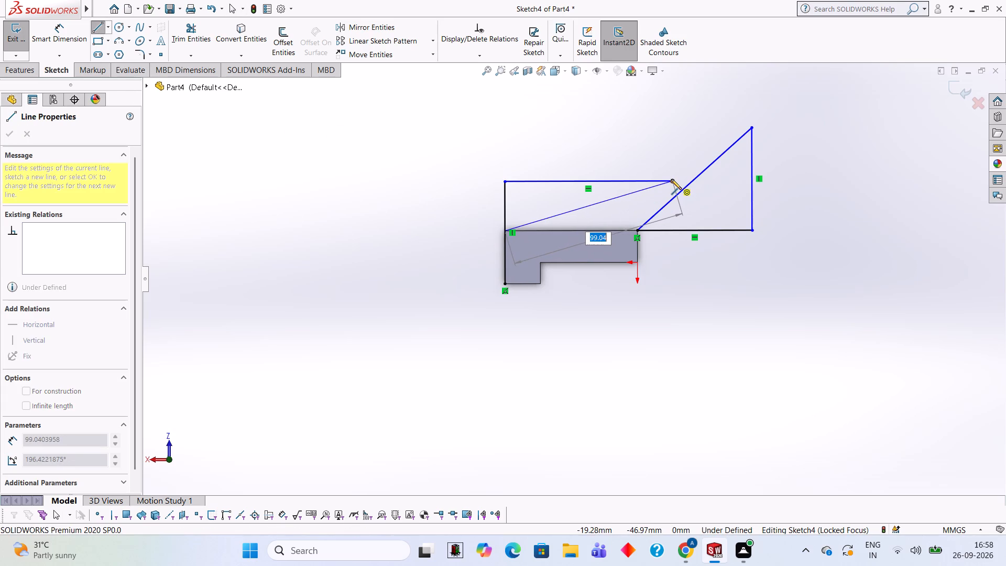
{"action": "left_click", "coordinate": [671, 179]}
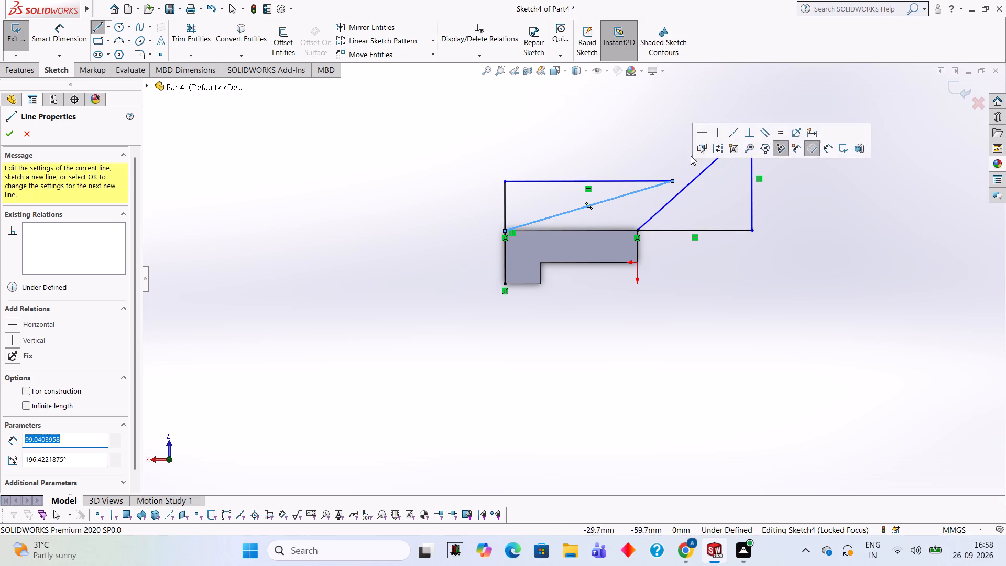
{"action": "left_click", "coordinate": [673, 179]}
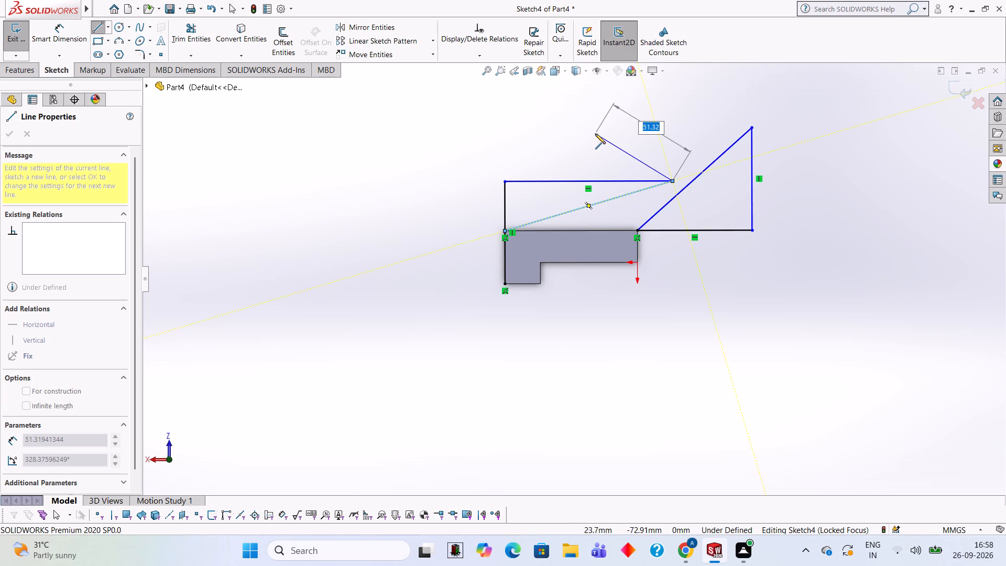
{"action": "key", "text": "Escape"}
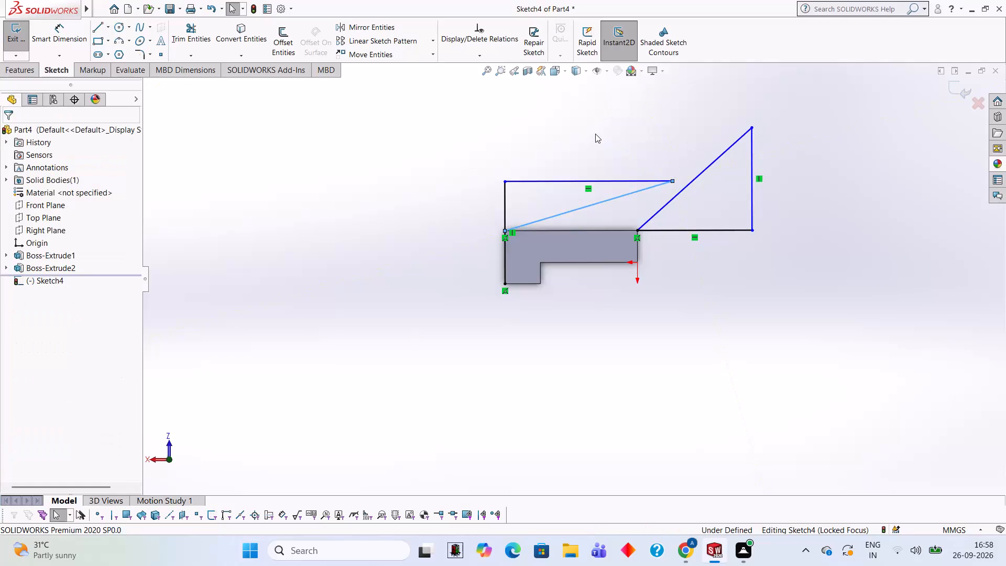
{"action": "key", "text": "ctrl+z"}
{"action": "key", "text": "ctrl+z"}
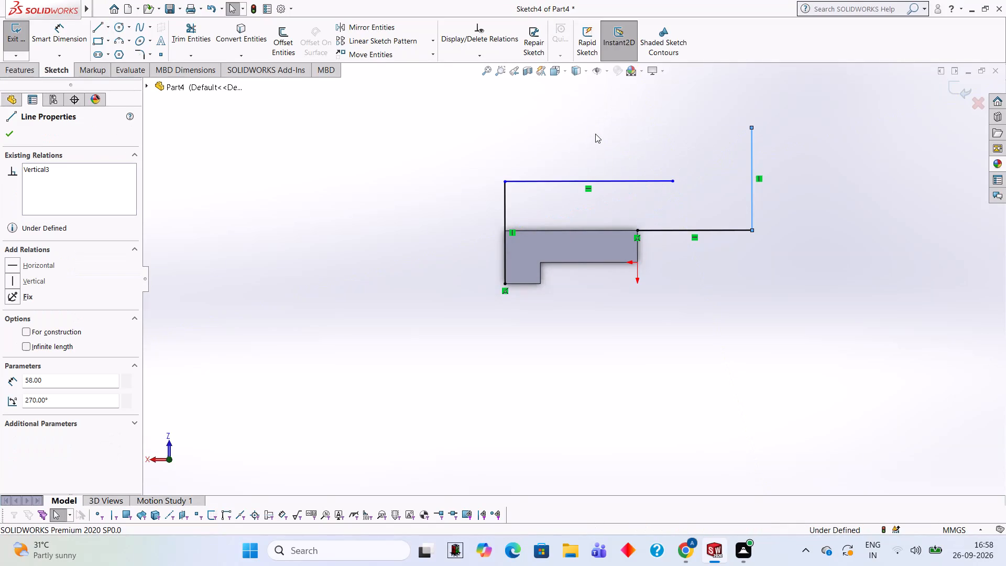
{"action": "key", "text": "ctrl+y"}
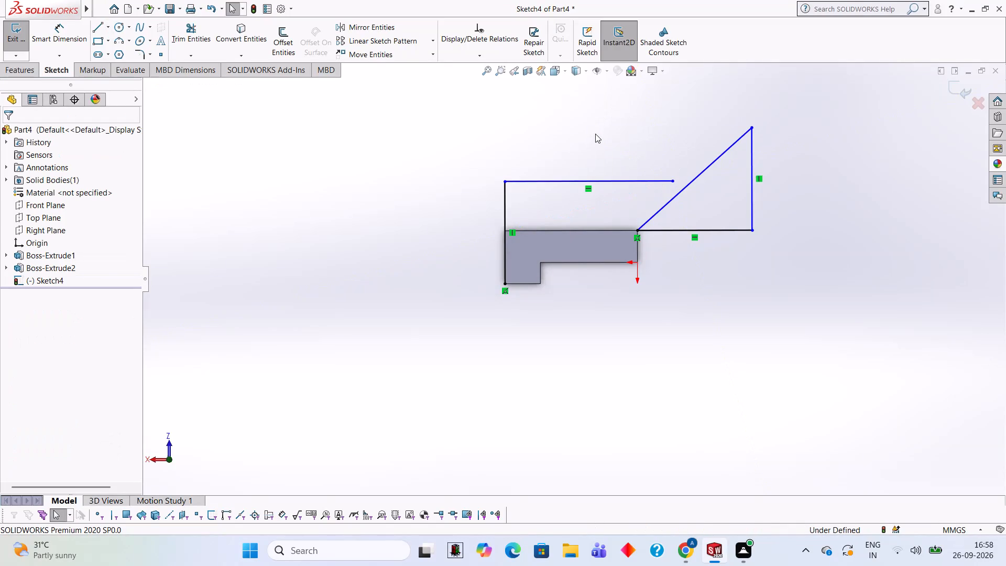
Trim away the 95 mm line and the 58 mm line along the L's end edge.
{"action": "left_click", "coordinate": [182, 22]}
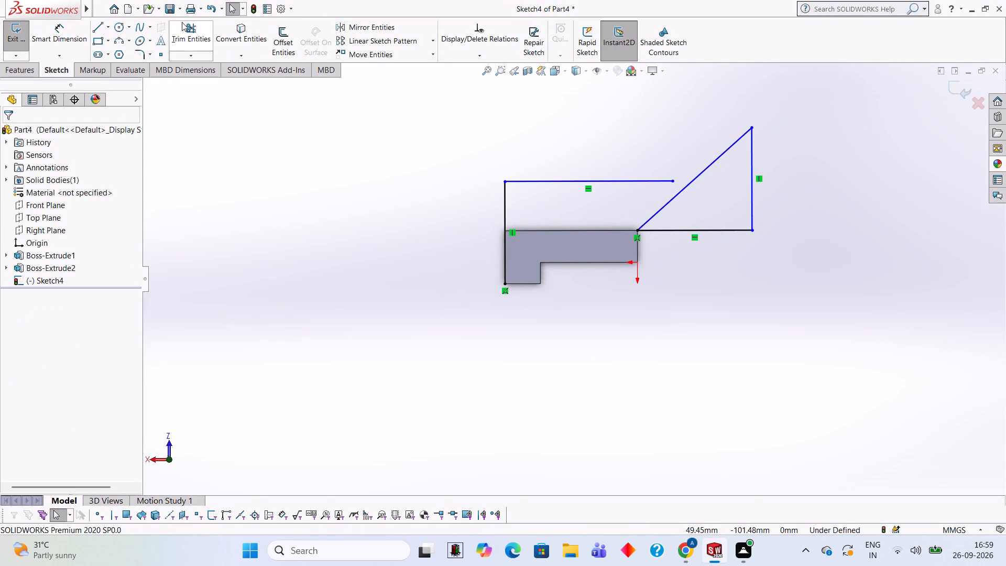
{"action": "left_click", "coordinate": [542, 179]}
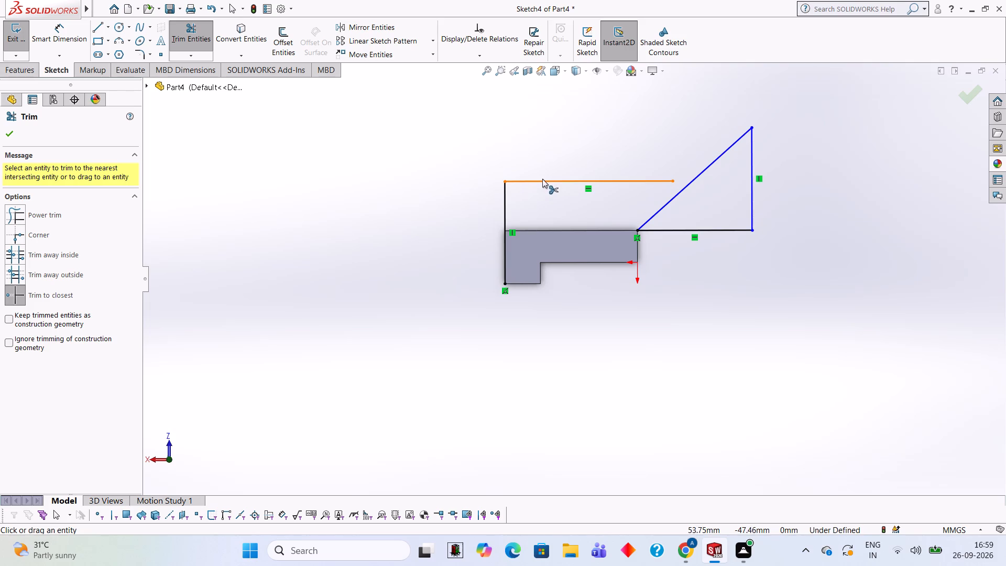
{"action": "left_click", "coordinate": [505, 191]}
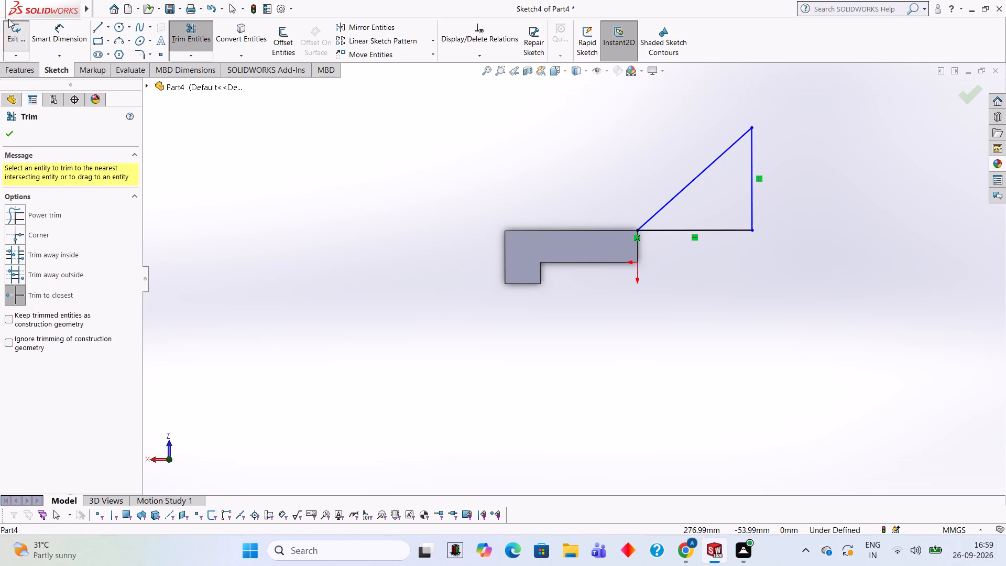
Sketch a 58 mm line along the L's end edge, starting level with its inner long edge, continuing into a perpendicular 95 mm line toward the first diagonal.
{"action": "left_click", "coordinate": [96, 32]}
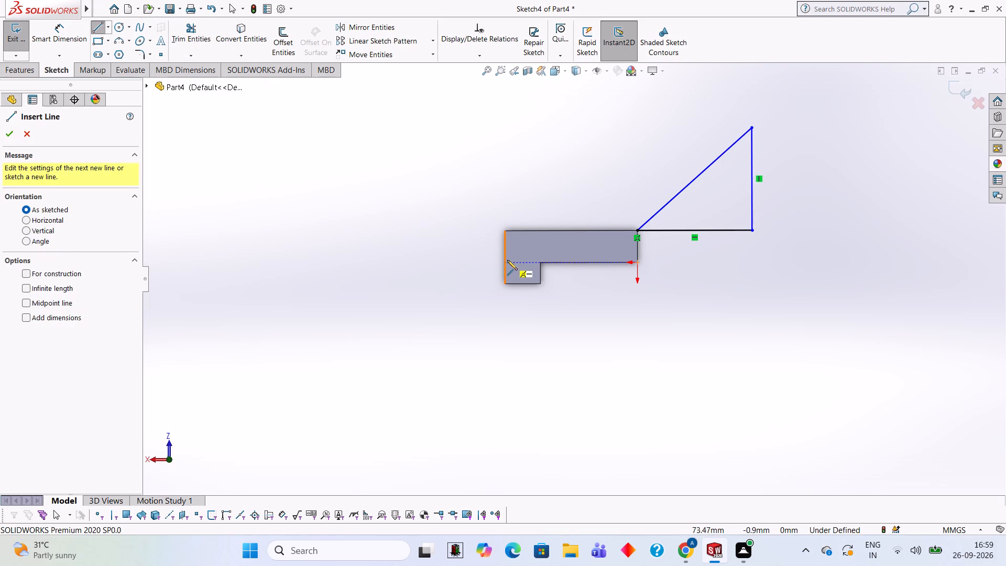
{"action": "left_click", "coordinate": [505, 264]}
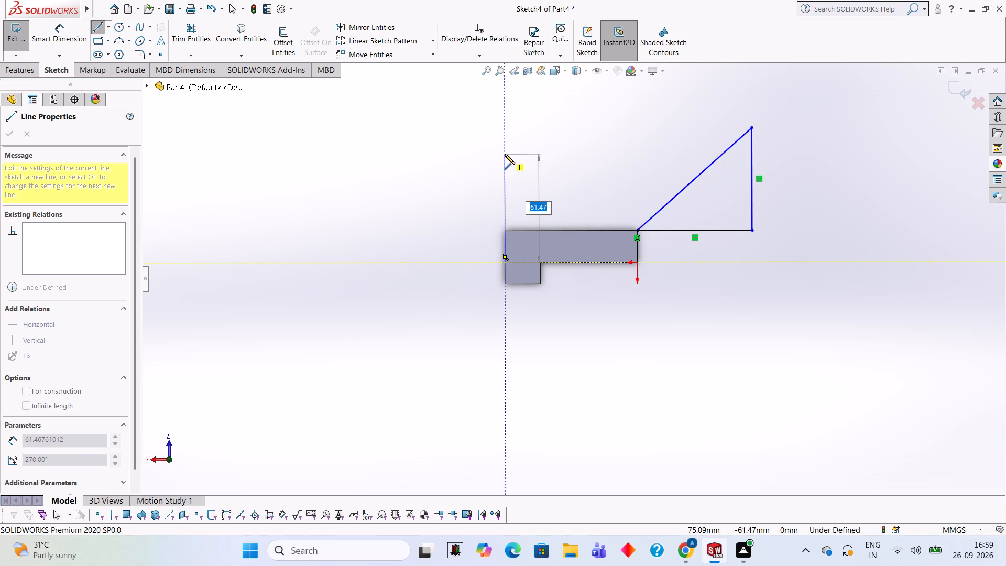
{"action": "type", "text": "58"}
{"action": "key", "text": "Return"}
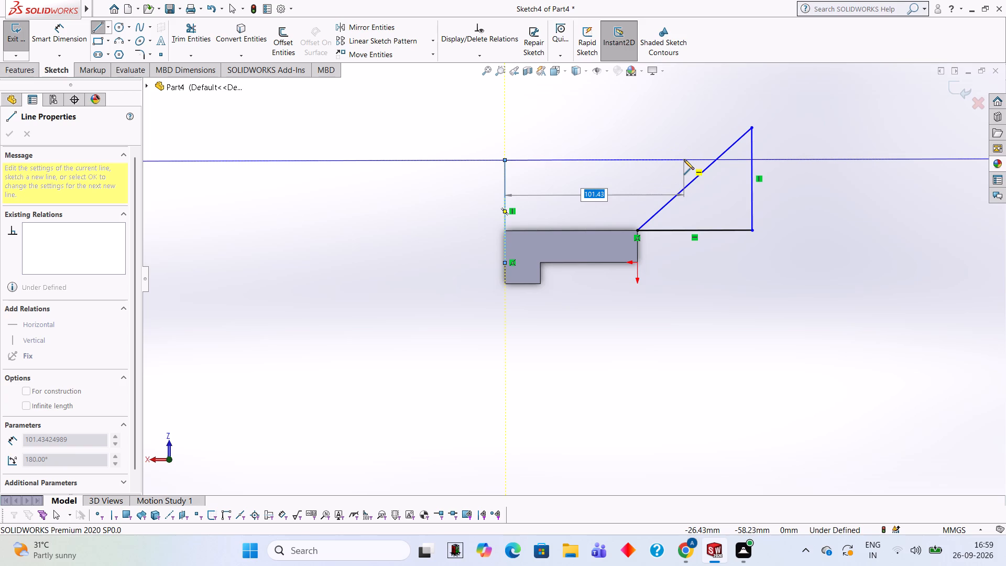
{"action": "type", "text": "95"}
{"action": "key", "text": "Return"}
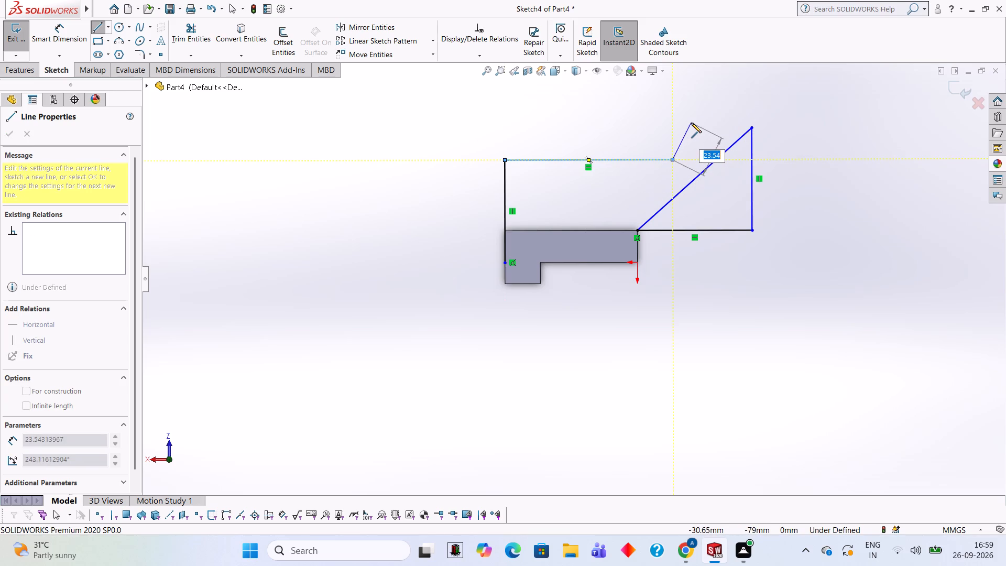
{"action": "key", "text": "Escape"}
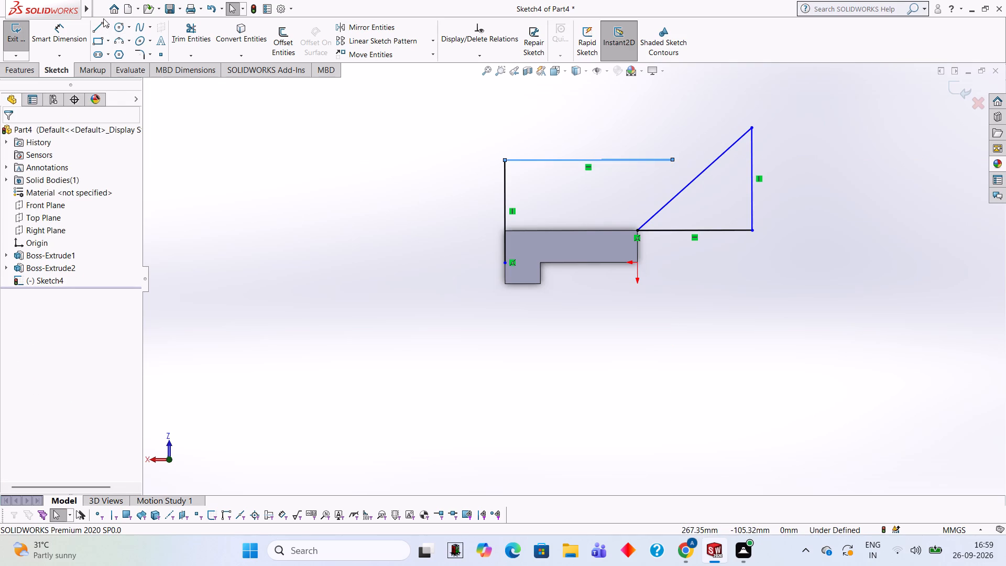
Sketch a diagonal line about 103 mm long from the block's boss-side front corner to the free end of the 95 mm line.
{"action": "left_click", "coordinate": [101, 21]}
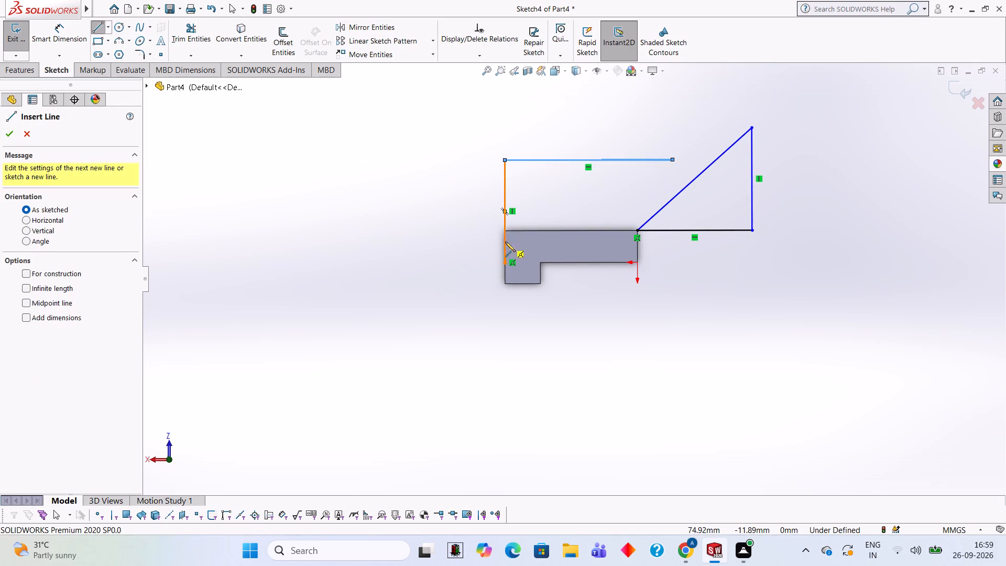
{"action": "left_click", "coordinate": [504, 229]}
{"action": "left_click", "coordinate": [671, 158]}
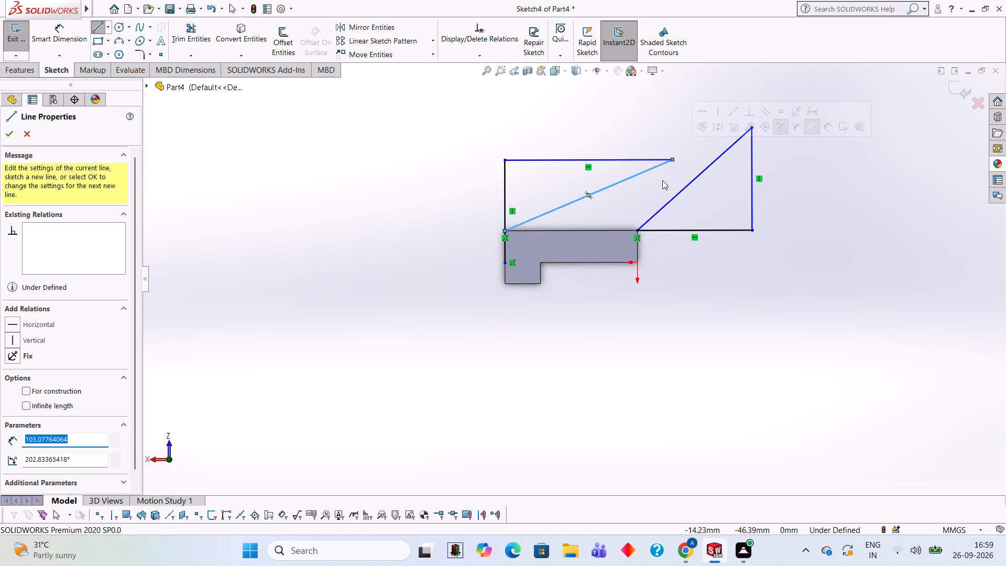
{"action": "key", "text": "Escape"}
Trim away the horizontal and vertical helper lines on both sides, leaving only the two diagonals.
{"action": "left_click", "coordinate": [192, 41]}
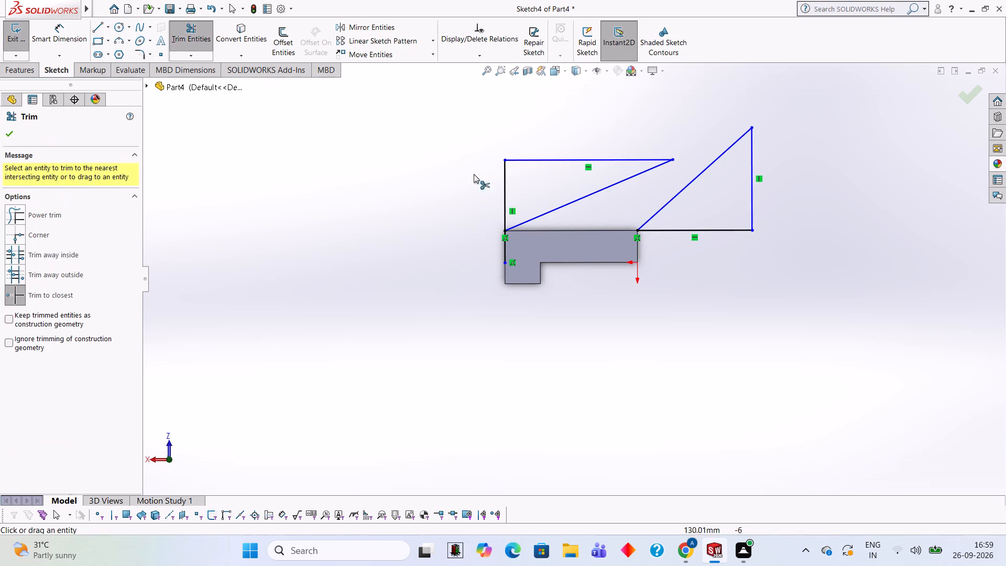
{"action": "left_click", "coordinate": [505, 189]}
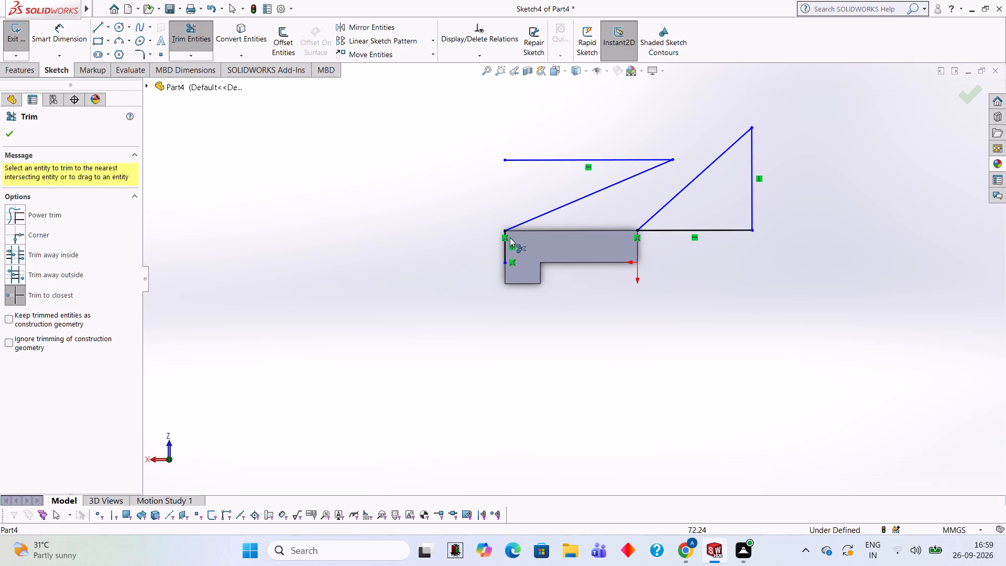
{"action": "left_click", "coordinate": [505, 246]}
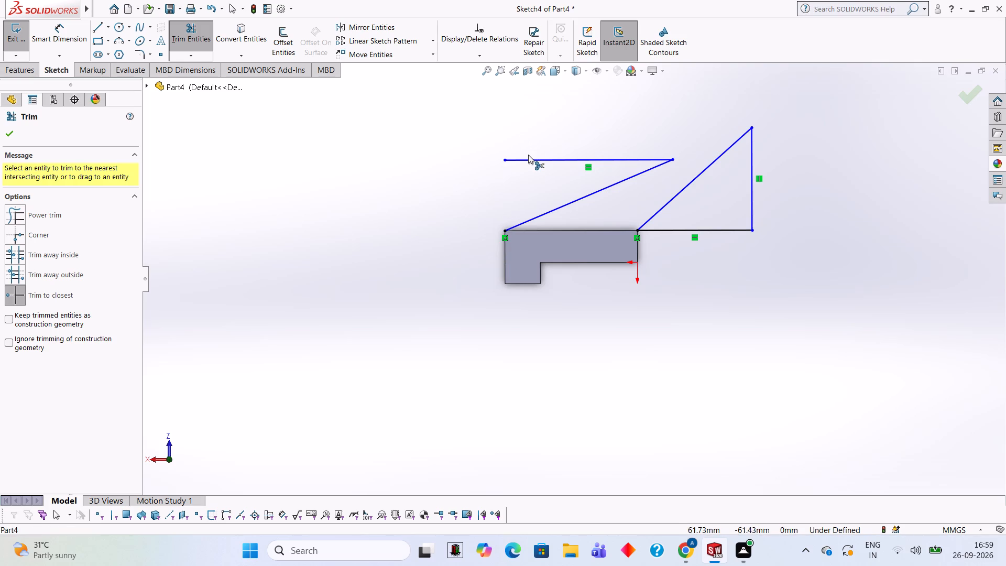
{"action": "left_click", "coordinate": [529, 159]}
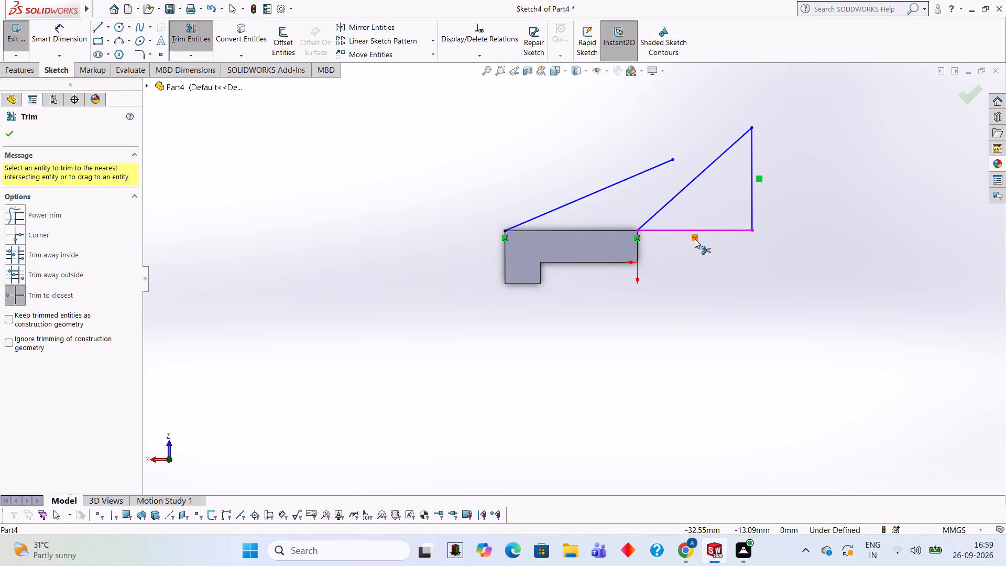
{"action": "left_click", "coordinate": [710, 233]}
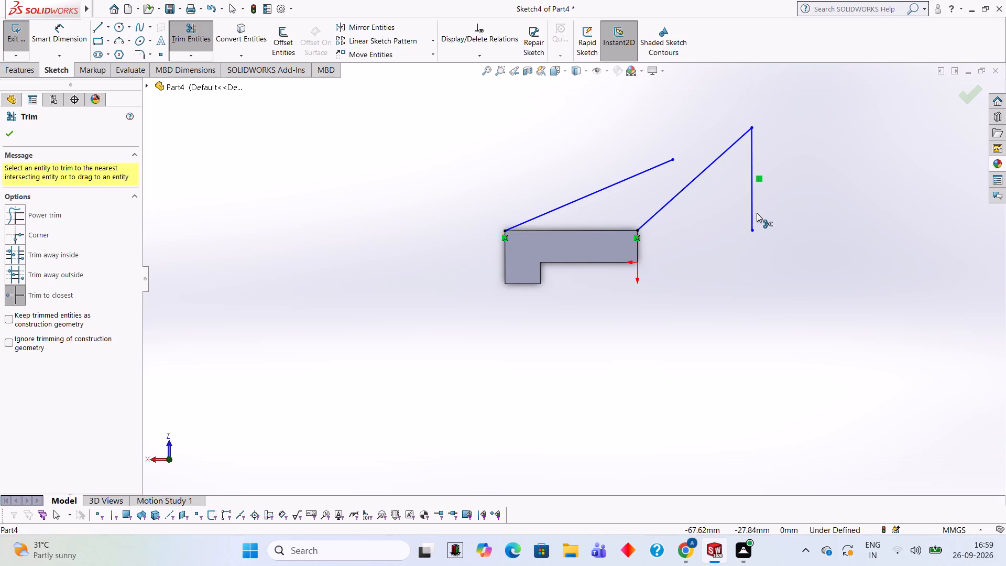
{"action": "left_click", "coordinate": [753, 209]}
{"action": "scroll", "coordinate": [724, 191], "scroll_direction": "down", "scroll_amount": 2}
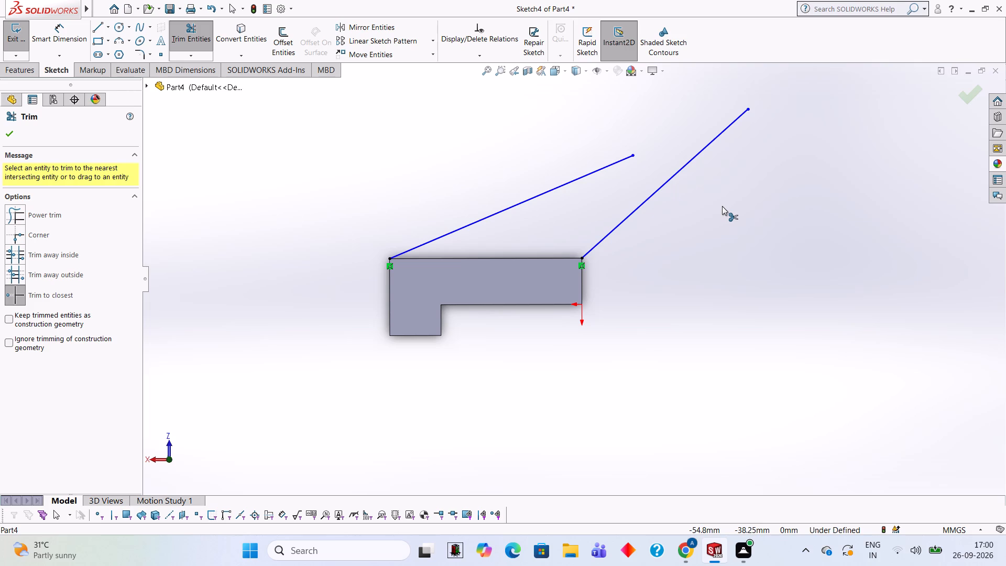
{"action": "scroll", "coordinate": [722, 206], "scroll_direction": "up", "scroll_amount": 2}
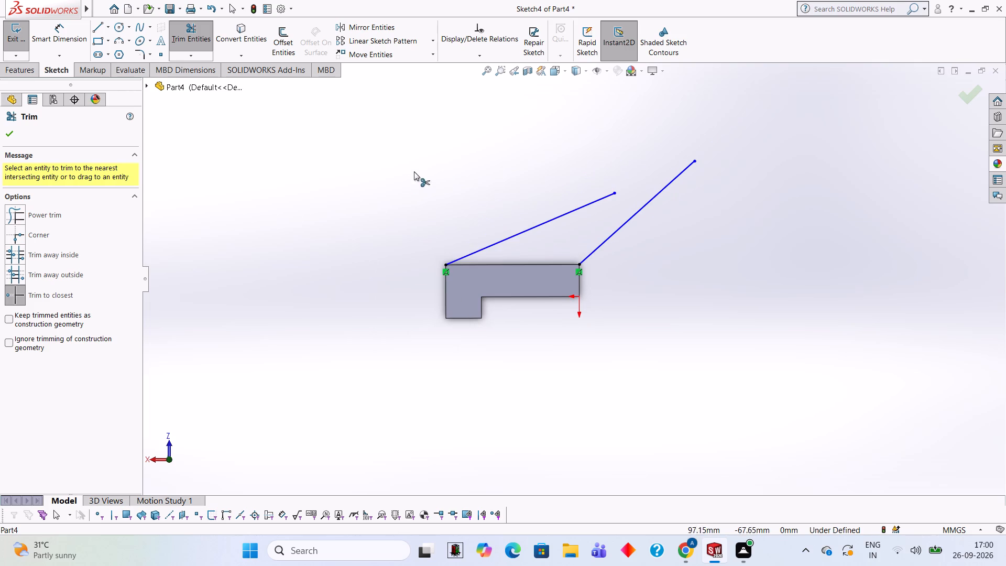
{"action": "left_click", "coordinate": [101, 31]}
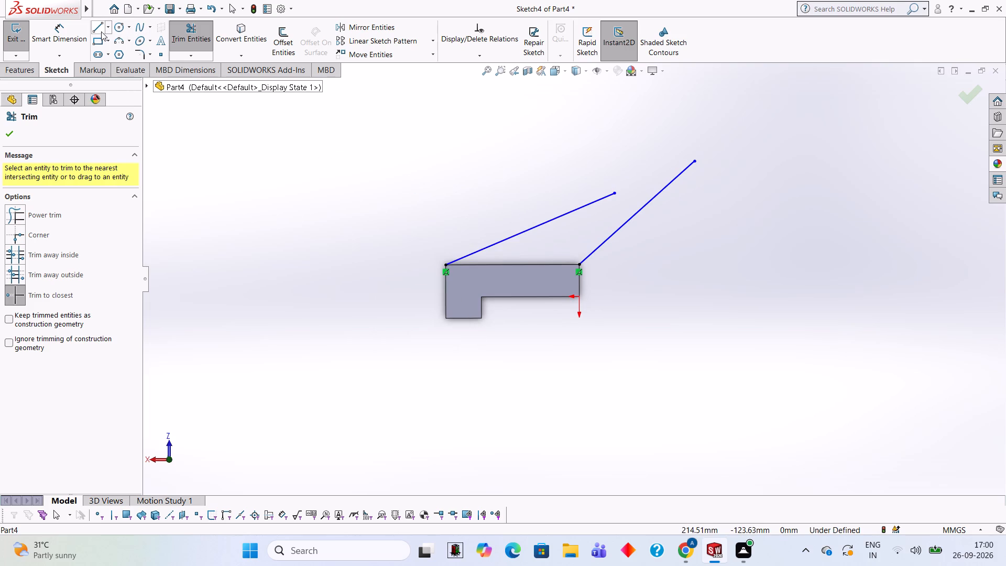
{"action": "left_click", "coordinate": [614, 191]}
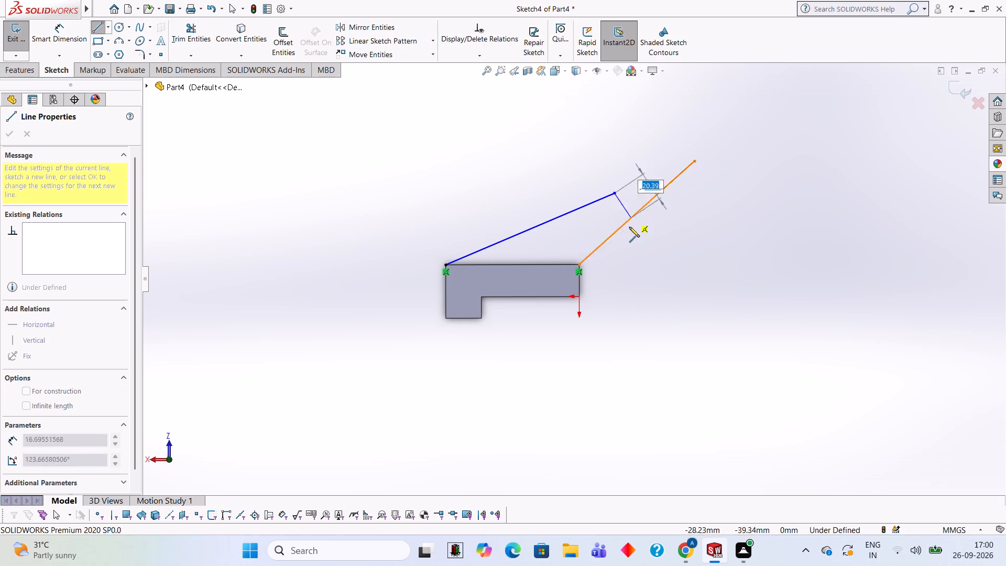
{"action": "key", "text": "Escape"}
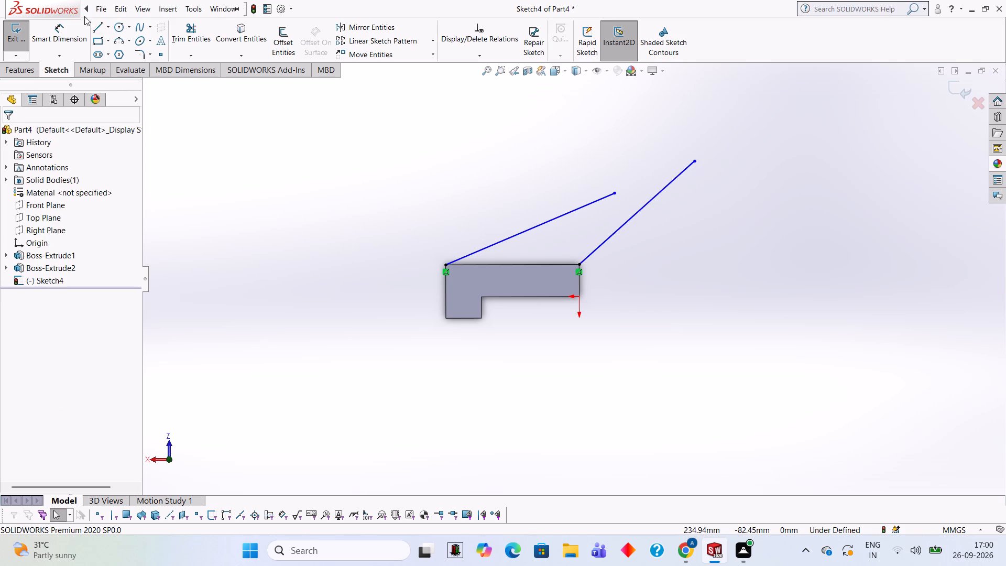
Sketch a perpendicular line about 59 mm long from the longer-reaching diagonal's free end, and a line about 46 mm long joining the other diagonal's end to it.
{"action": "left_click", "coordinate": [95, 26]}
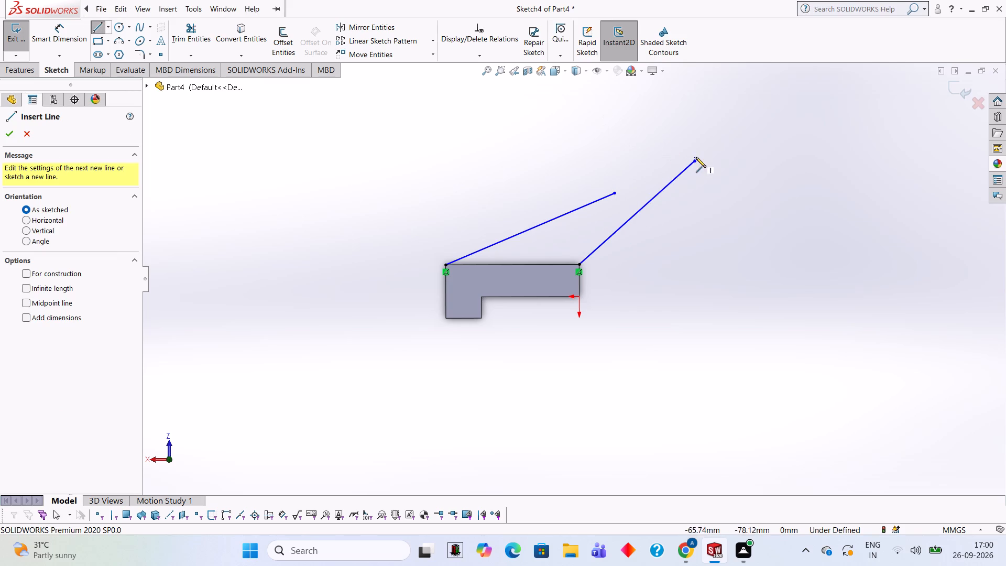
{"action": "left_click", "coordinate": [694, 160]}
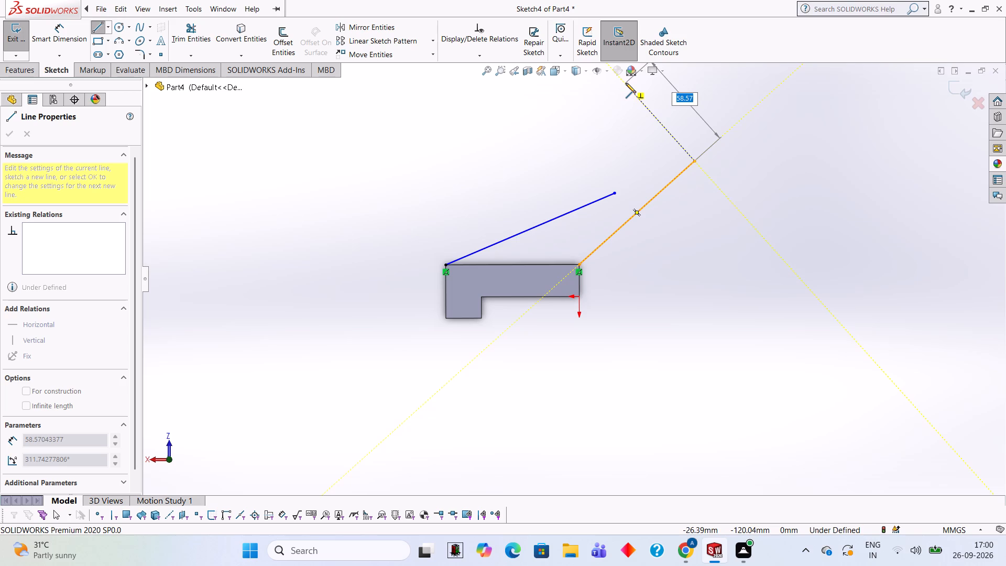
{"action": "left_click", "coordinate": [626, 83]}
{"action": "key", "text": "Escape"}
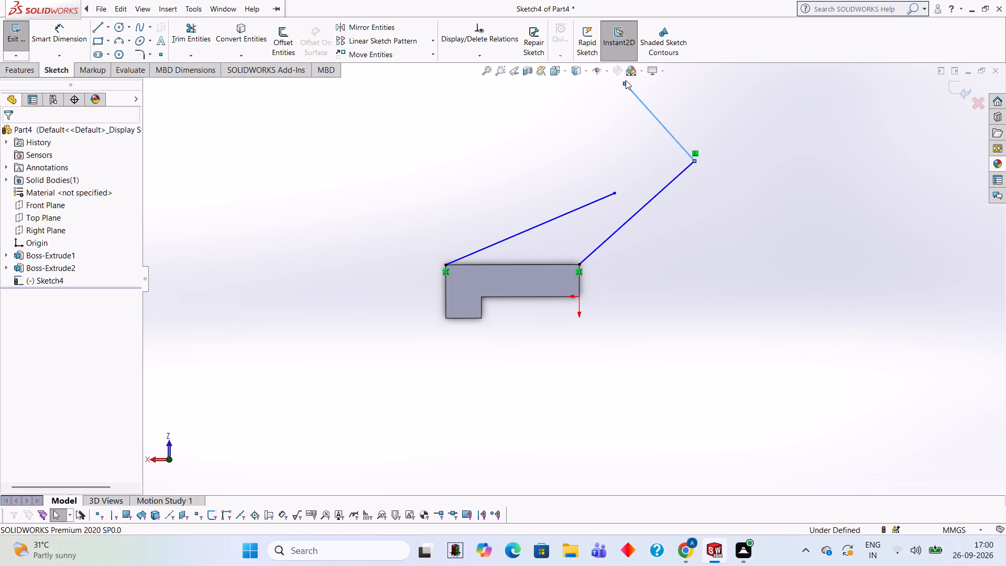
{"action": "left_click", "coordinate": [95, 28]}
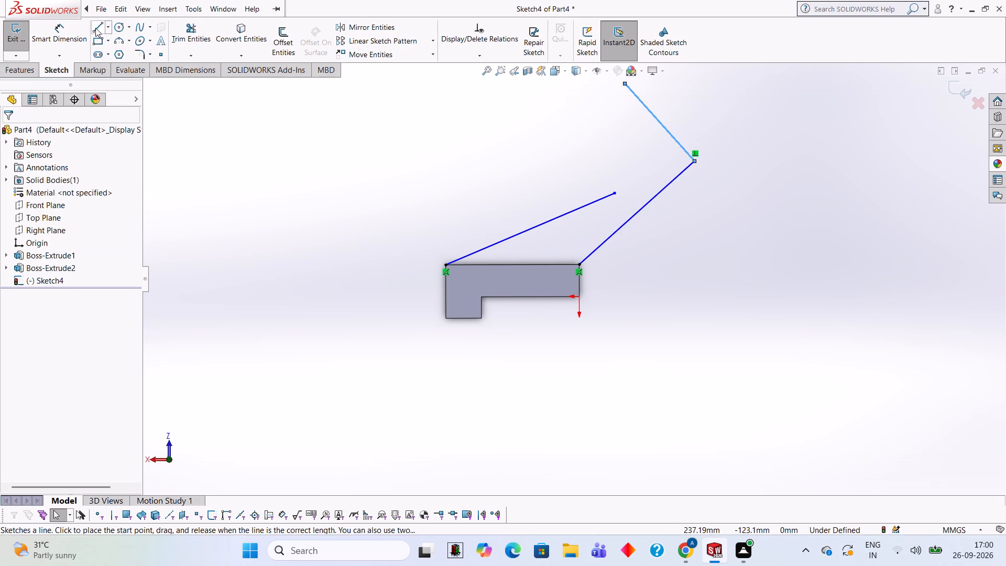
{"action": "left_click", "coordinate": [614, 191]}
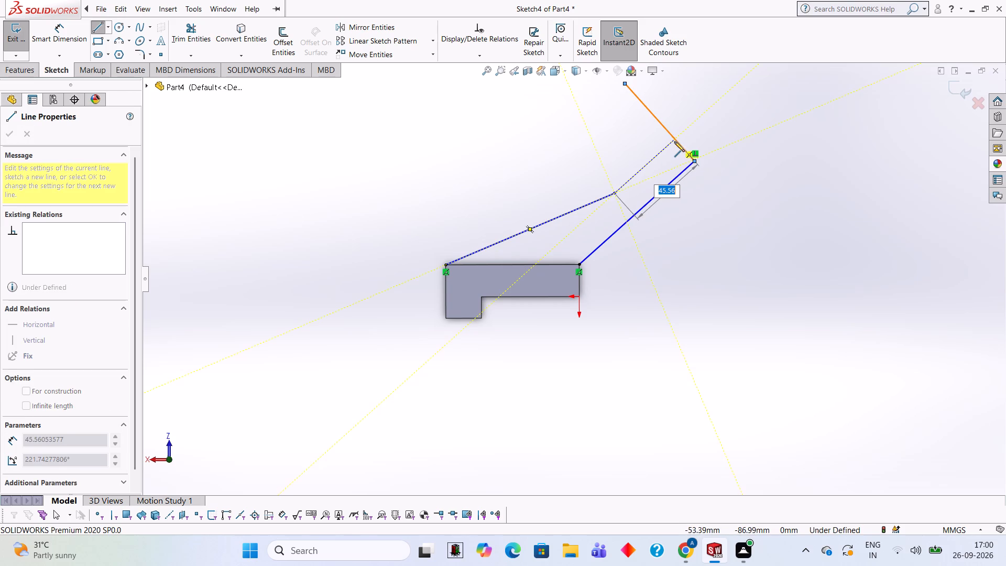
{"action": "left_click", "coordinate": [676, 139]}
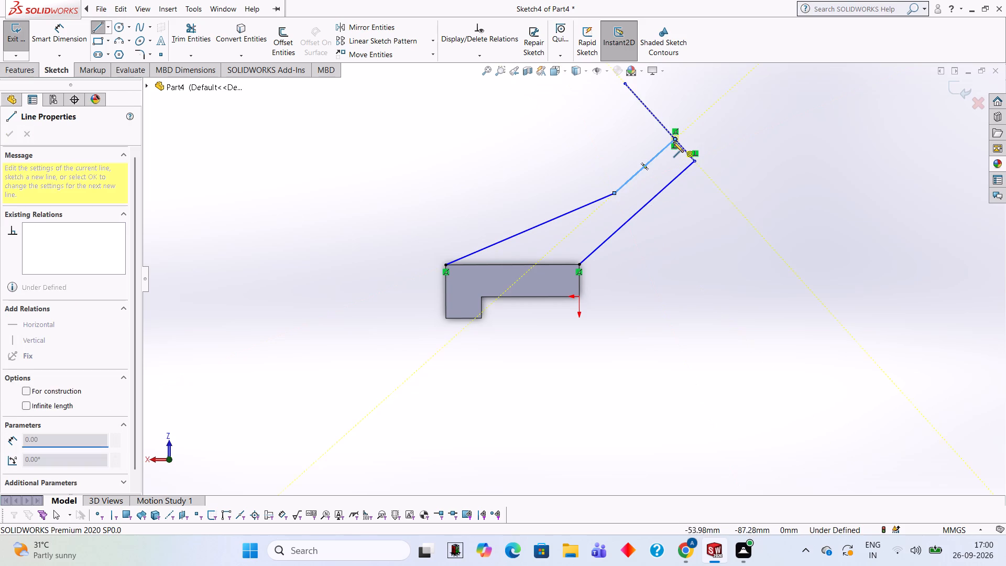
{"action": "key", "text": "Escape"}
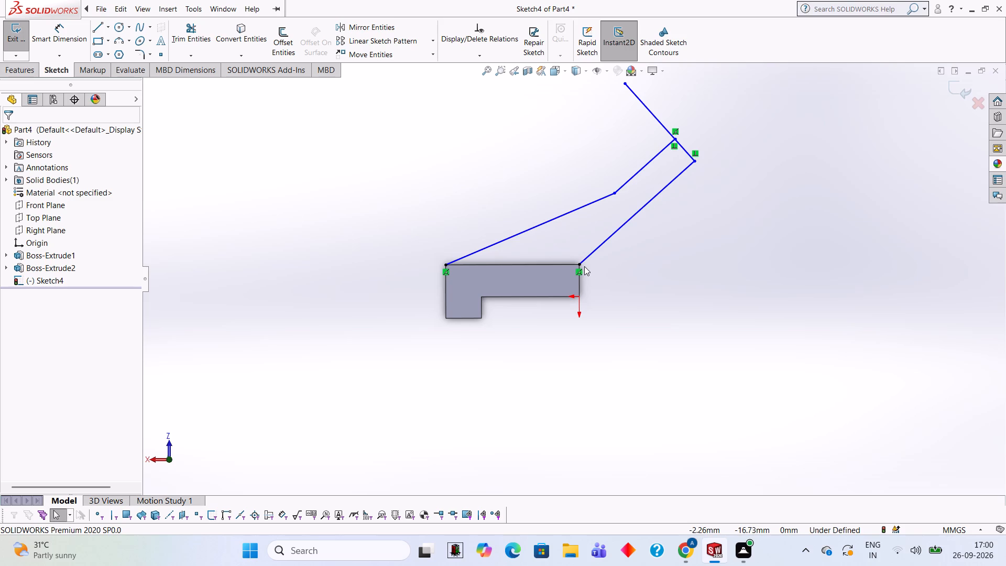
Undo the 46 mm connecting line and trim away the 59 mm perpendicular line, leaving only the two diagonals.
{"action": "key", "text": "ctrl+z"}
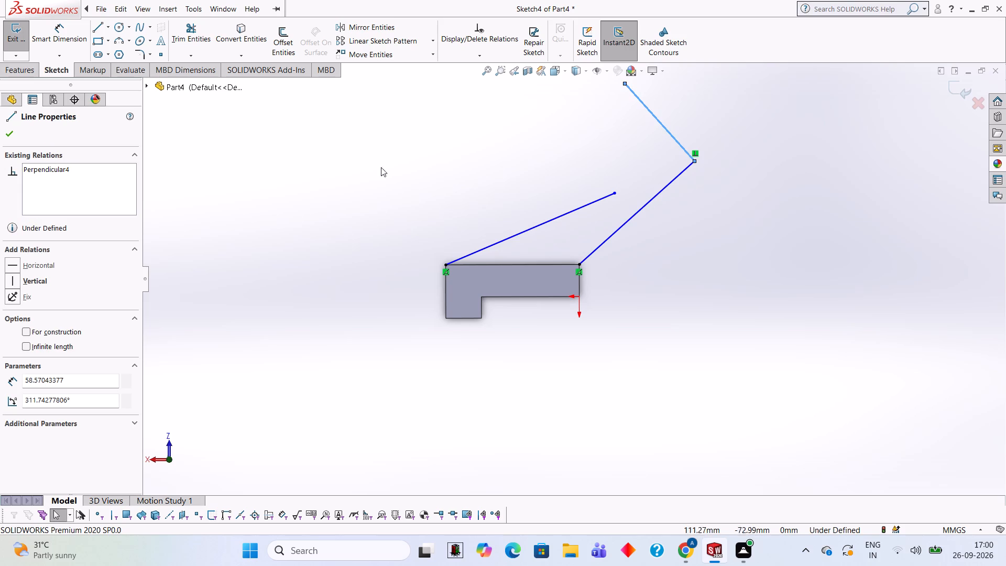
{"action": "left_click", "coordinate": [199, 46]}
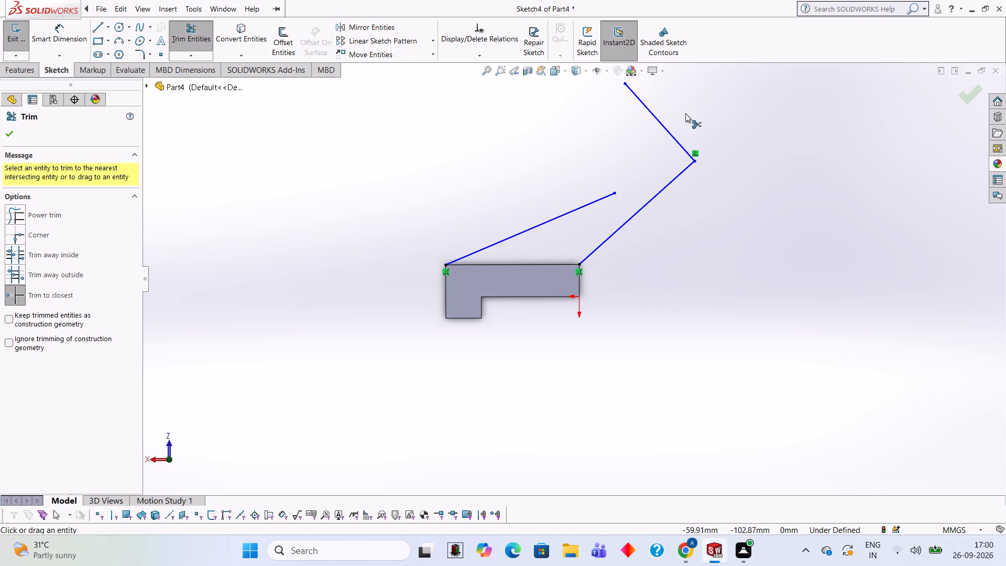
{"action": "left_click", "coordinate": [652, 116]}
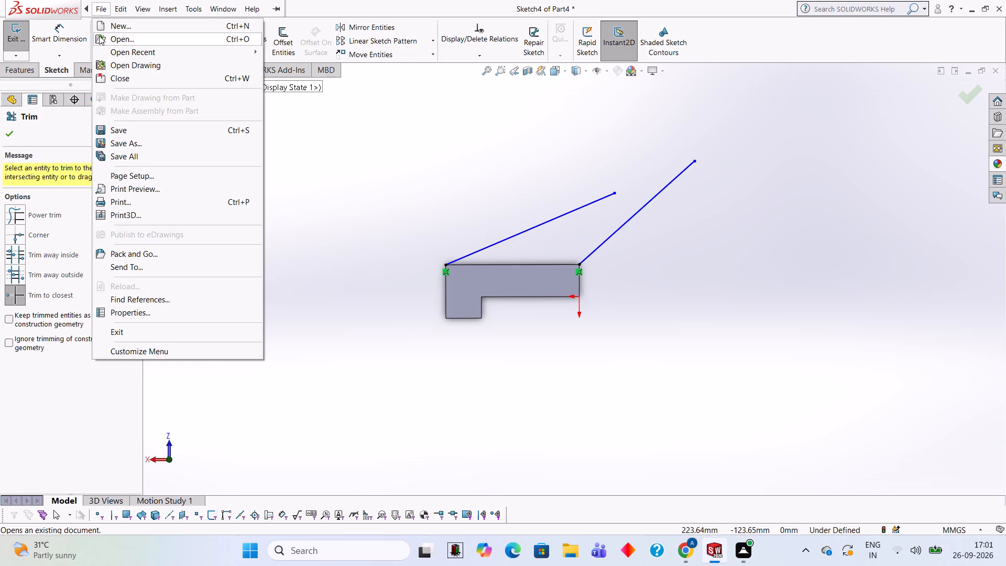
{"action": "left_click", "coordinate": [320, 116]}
Sketch a vertical line about 30 mm long from the outer diagonal's free end, and a line about 60 mm long joining the other diagonal's end to it.
{"action": "left_click", "coordinate": [103, 24]}
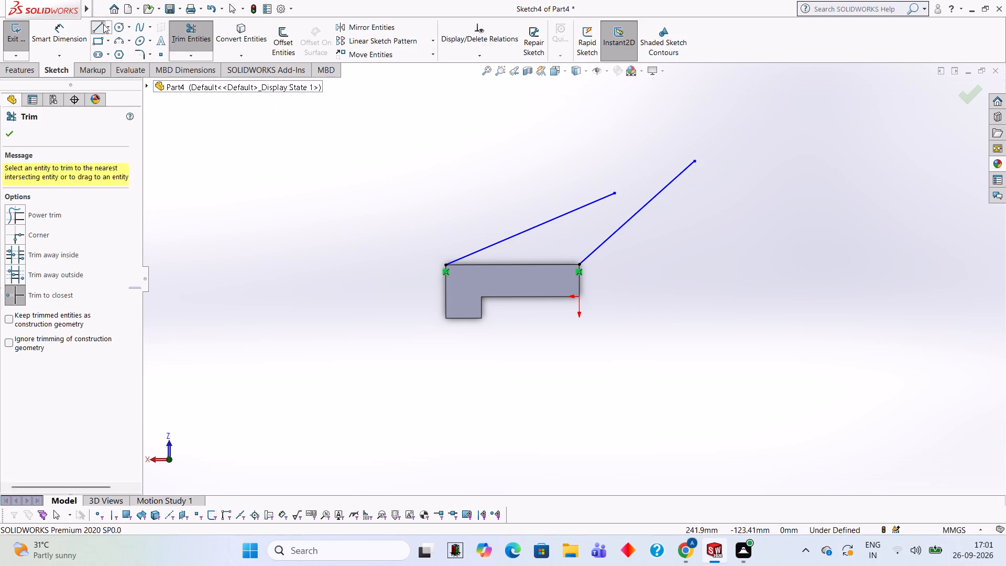
{"action": "left_click", "coordinate": [694, 158]}
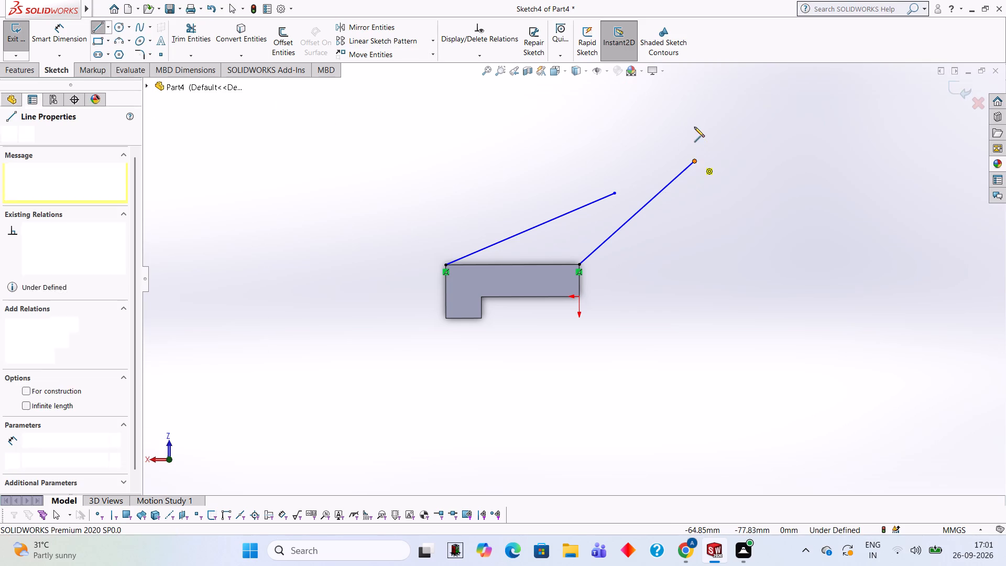
{"action": "left_click", "coordinate": [692, 108]}
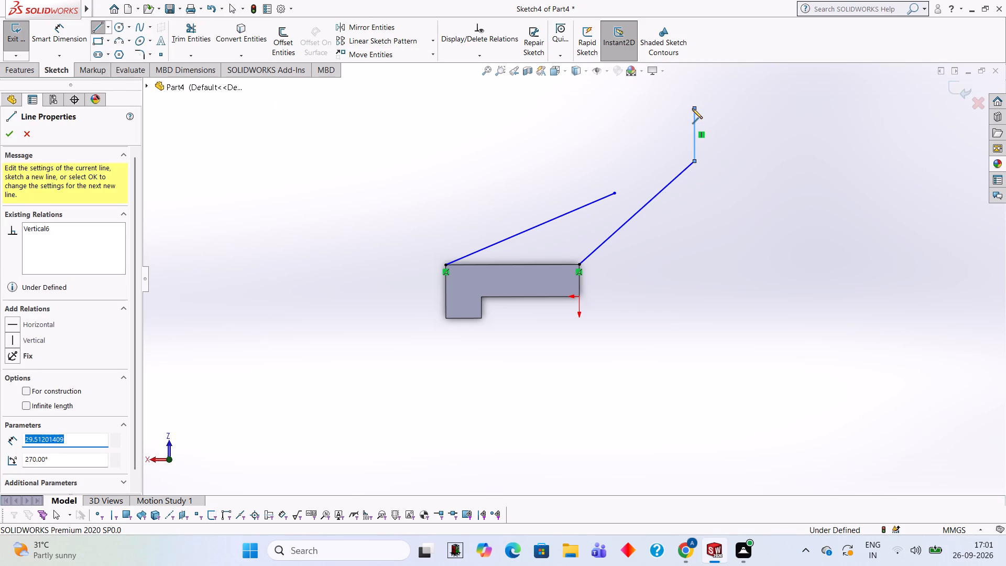
{"action": "key", "text": "Escape"}
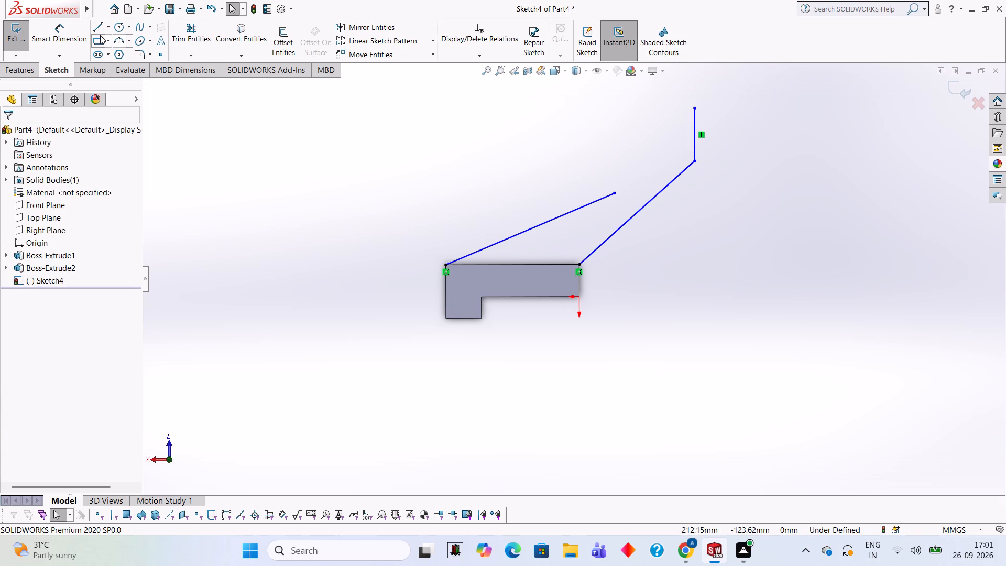
{"action": "left_click", "coordinate": [100, 33]}
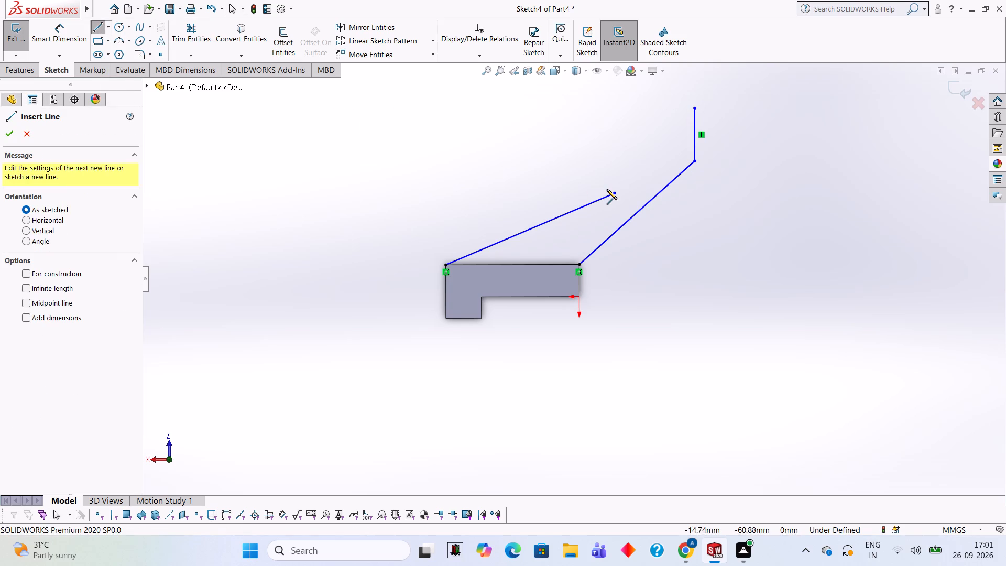
{"action": "left_click", "coordinate": [614, 191]}
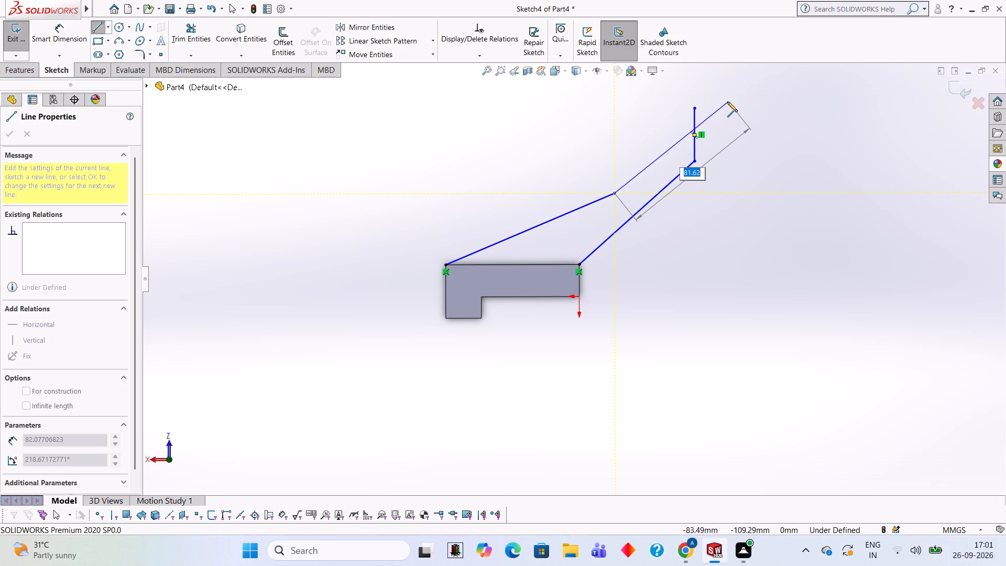
{"action": "left_click", "coordinate": [695, 123]}
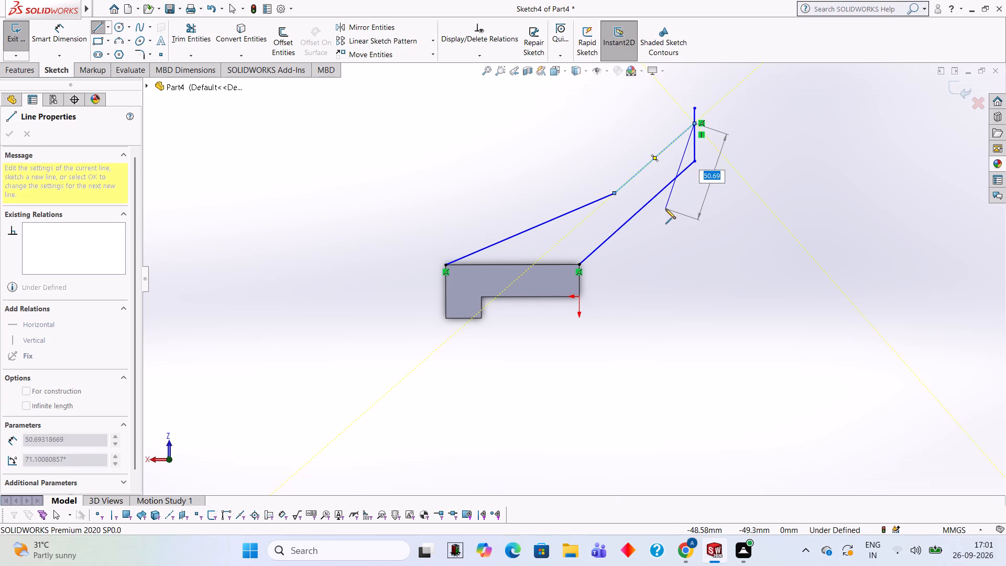
{"action": "key", "text": "Escape"}
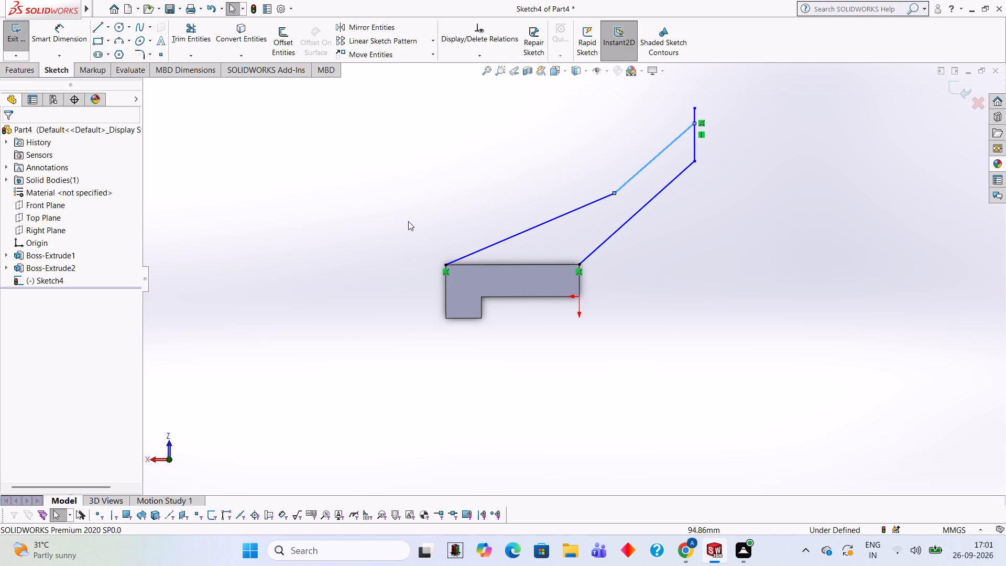
Trim off the short end of the vertical line that extends past the 60 mm line.
{"action": "left_click", "coordinate": [315, 102]}
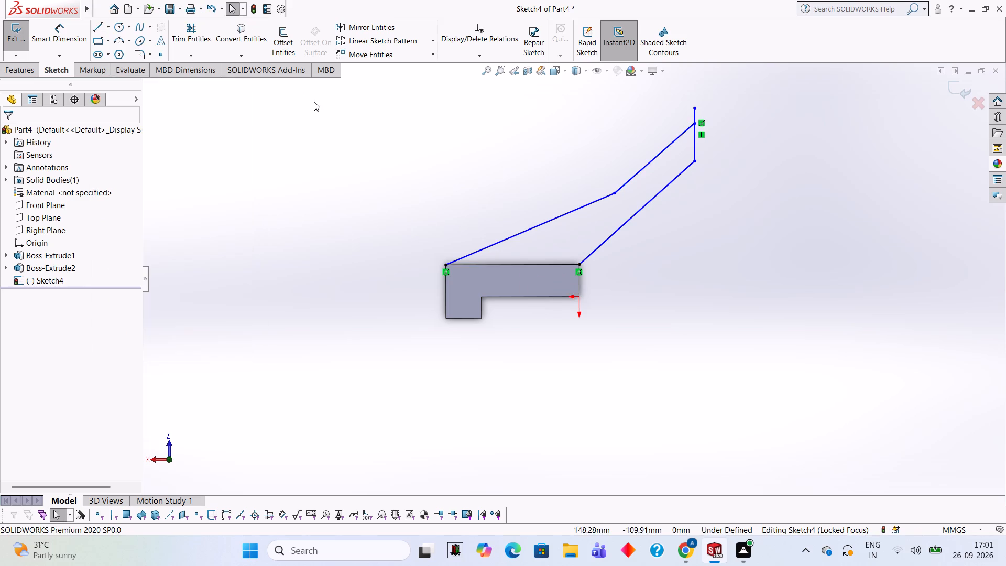
{"action": "left_click", "coordinate": [203, 35]}
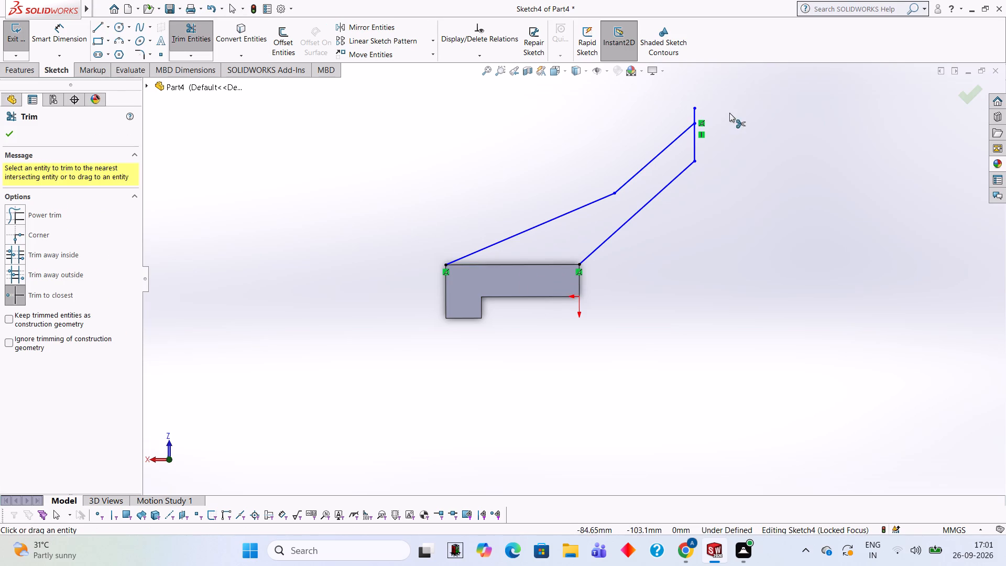
{"action": "left_click", "coordinate": [693, 110]}
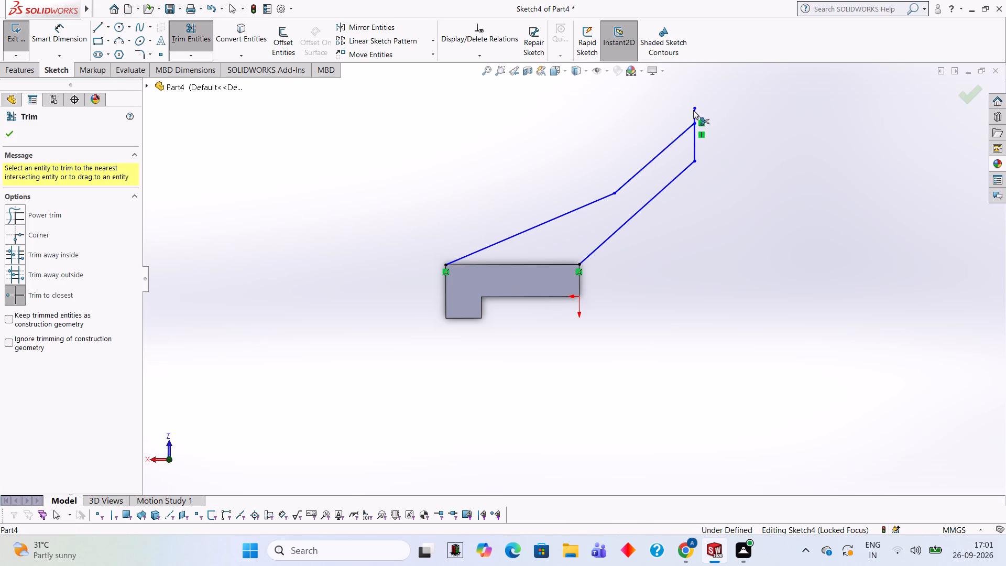
Close the profile with a 75 mm horizontal line along the block's edge between the starting corners of the two diagonals.
{"action": "left_click", "coordinate": [102, 32]}
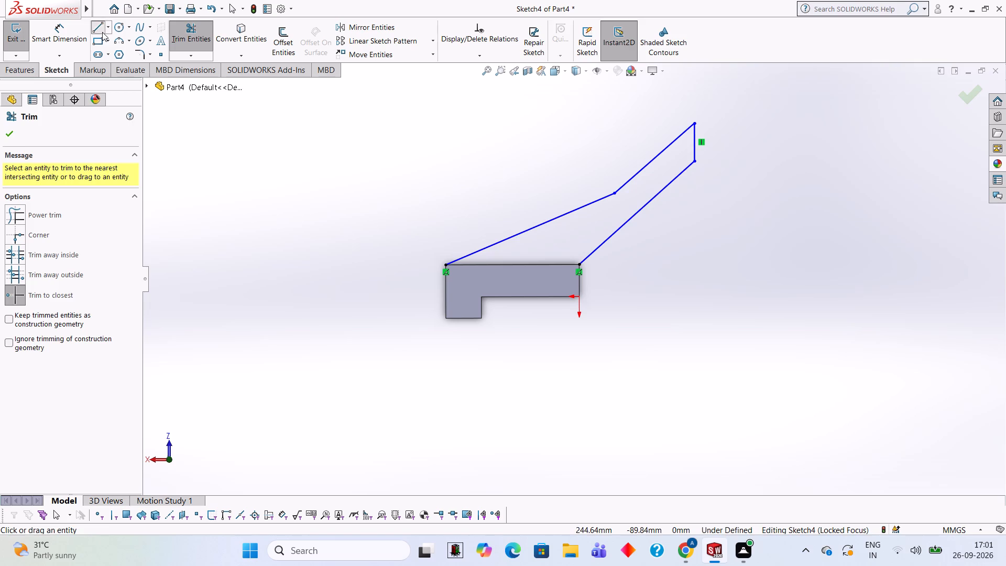
{"action": "left_click", "coordinate": [445, 263]}
{"action": "left_click", "coordinate": [578, 262]}
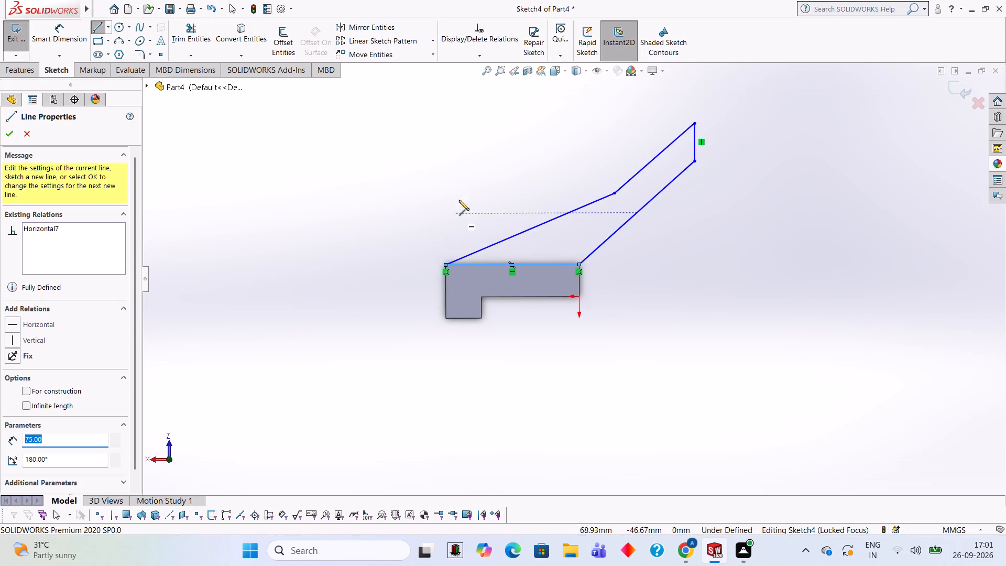
Extrude the closed angled profile as a blind boss 15 mm deep, reversed downward from the block's top face, with the result merged.
{"action": "middle_click_drag", "start_coordinate": [389, 194], "coordinate": [396, 220]}
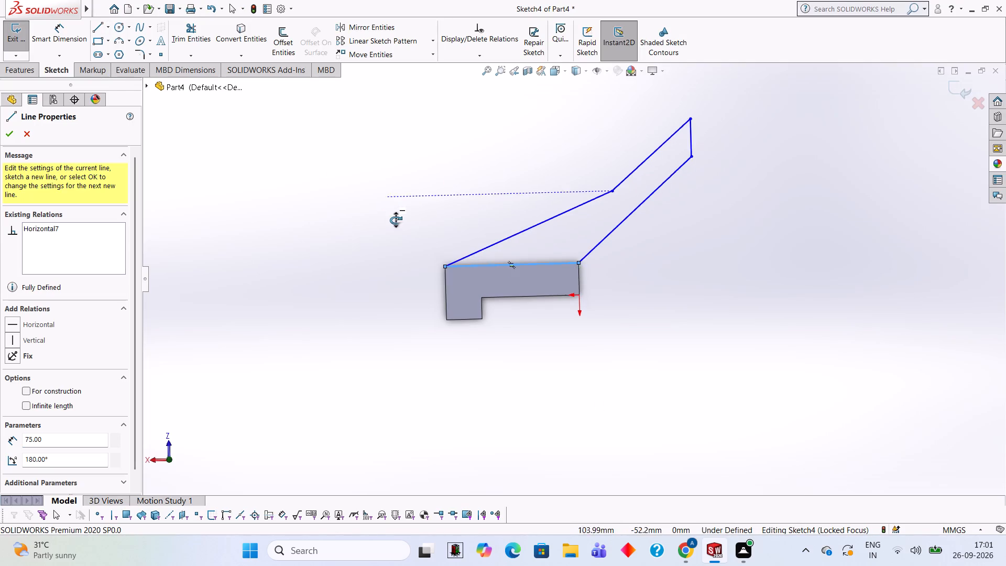
{"action": "middle_click_drag", "start_coordinate": [396, 220], "coordinate": [346, 280]}
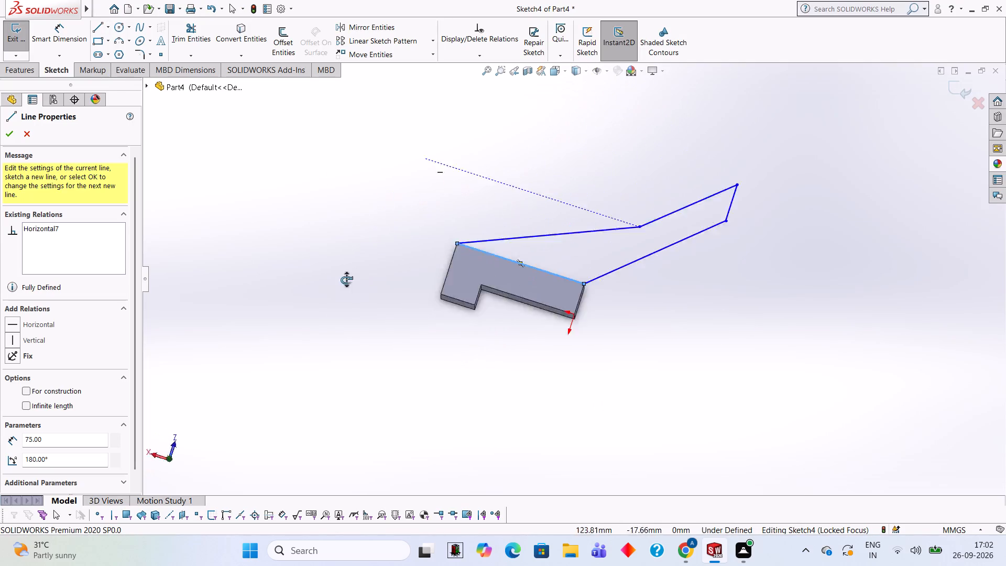
{"action": "middle_click_drag", "start_coordinate": [346, 280], "coordinate": [445, 230]}
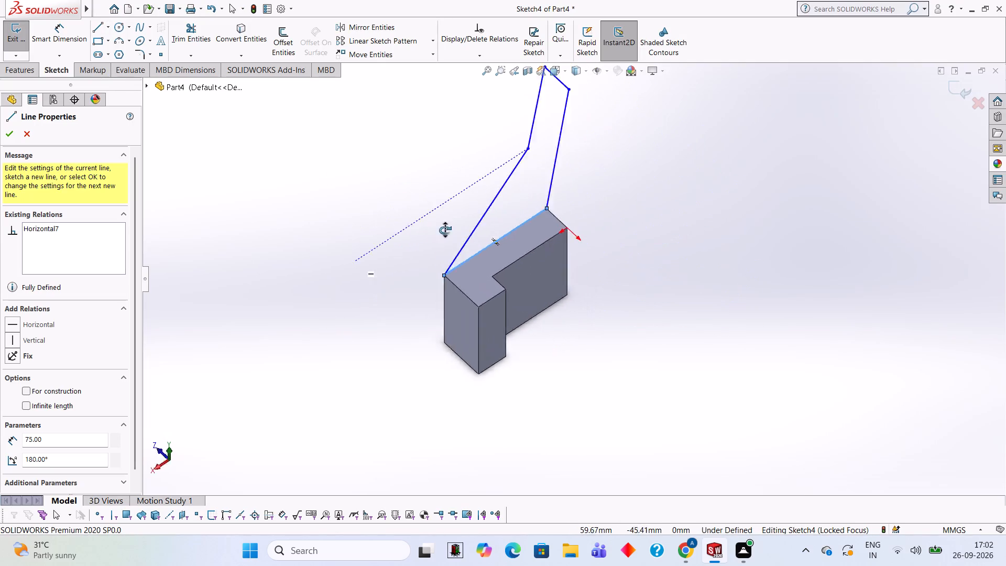
{"action": "middle_click_drag", "start_coordinate": [445, 230], "coordinate": [484, 133]}
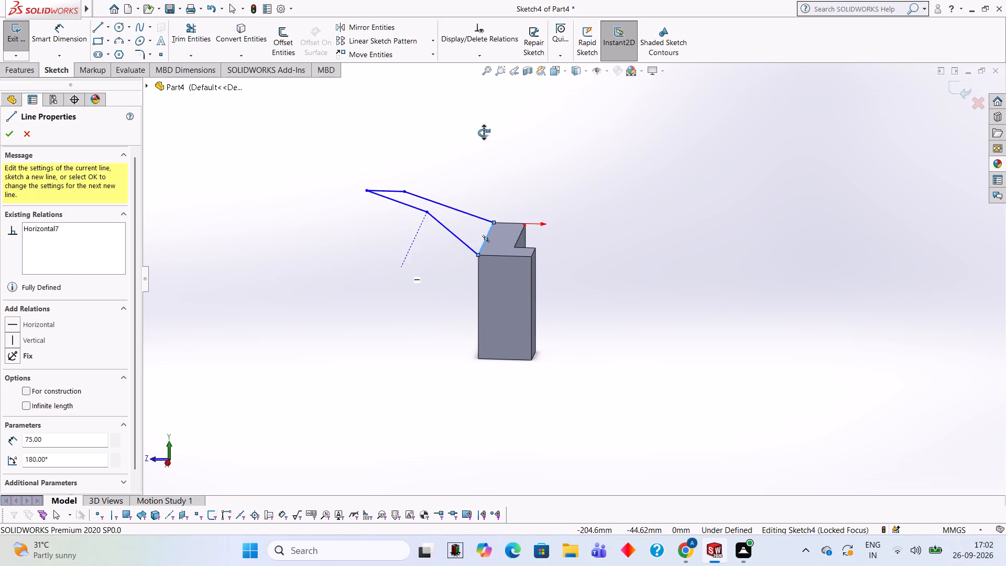
{"action": "middle_click_drag", "start_coordinate": [484, 133], "coordinate": [495, 133]}
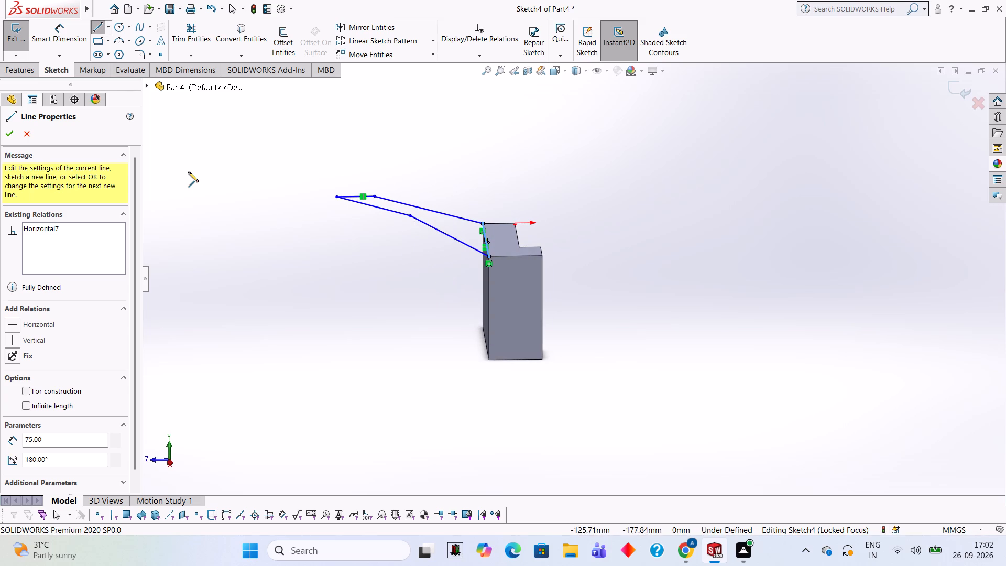
{"action": "left_click", "coordinate": [19, 72]}
{"action": "left_click", "coordinate": [27, 48]}
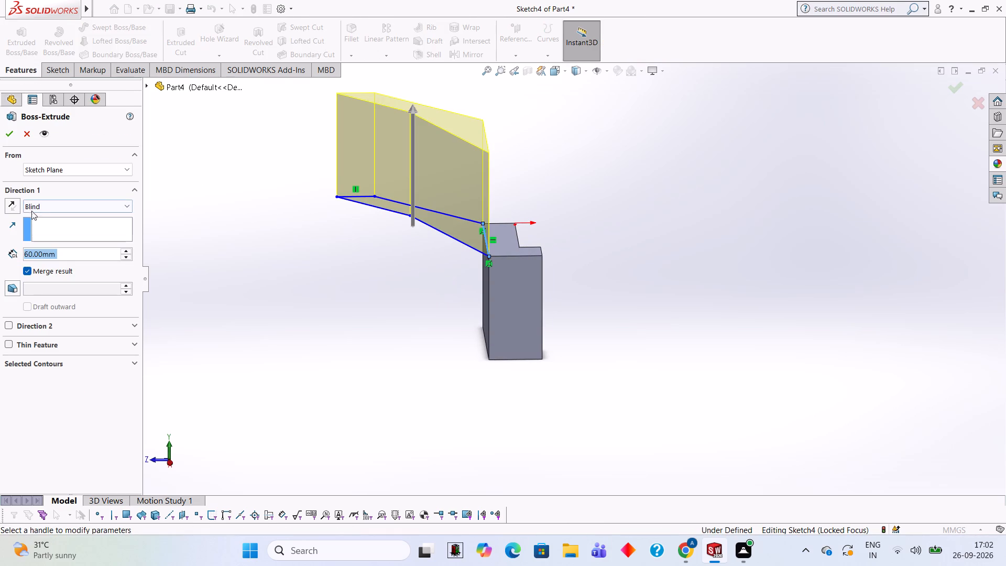
{"action": "left_click", "coordinate": [11, 203]}
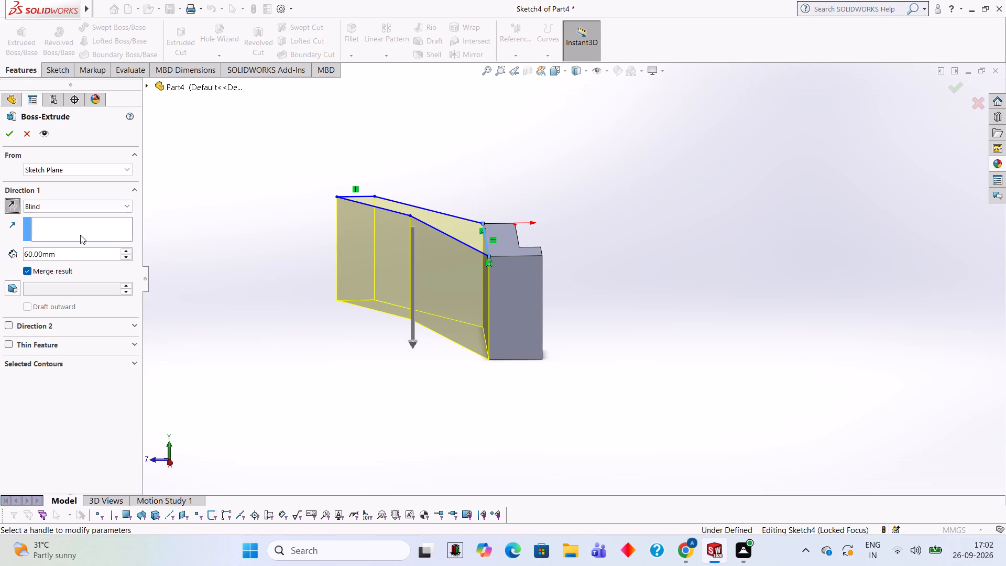
{"action": "left_click", "coordinate": [79, 252]}
{"action": "key", "text": "BackSpace"}
{"action": "key", "text": "BackSpace"}
{"action": "key", "text": "BackSpace"}
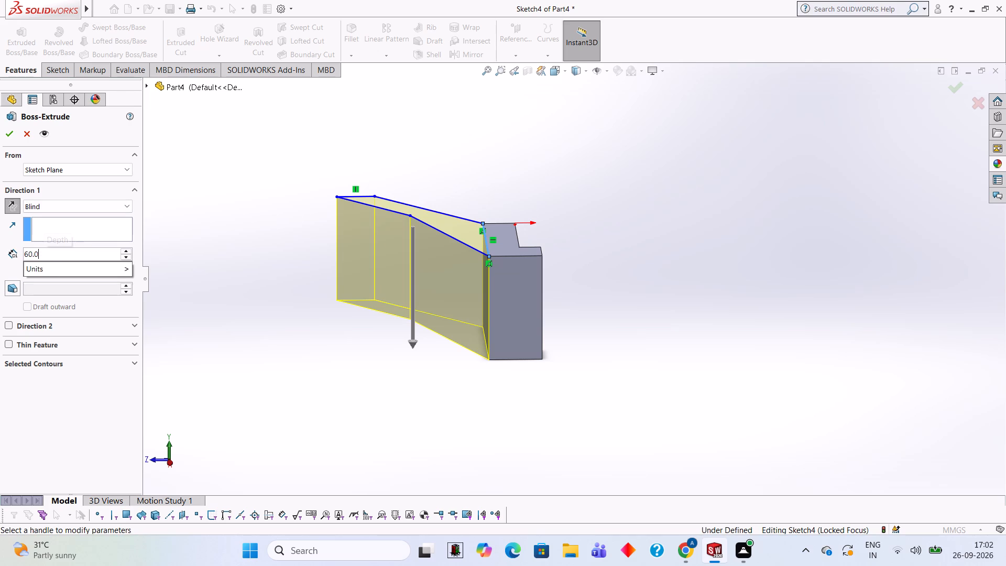
{"action": "key", "text": "BackSpace"}
{"action": "key", "text": "BackSpace"}
{"action": "key", "text": "BackSpace"}
{"action": "key", "text": "BackSpace"}
{"action": "type", "text": "15"}
{"action": "key", "text": "Return"}
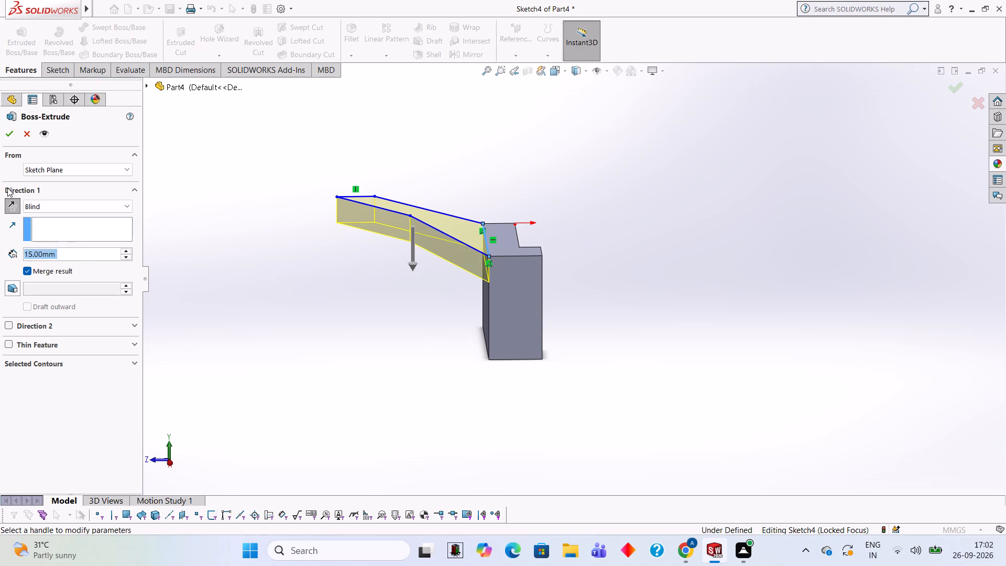
{"action": "left_click", "coordinate": [10, 141]}
{"action": "left_click", "coordinate": [252, 203]}
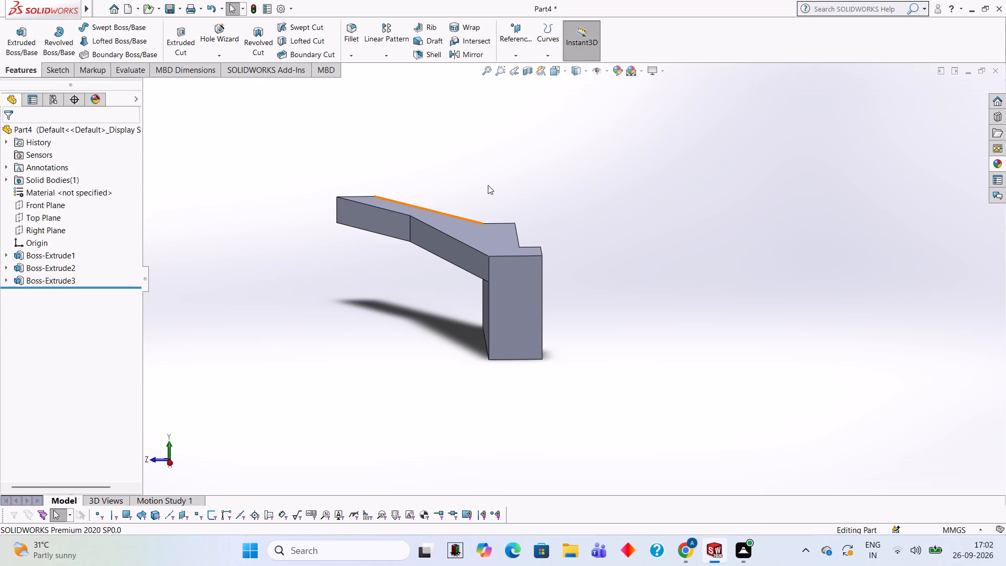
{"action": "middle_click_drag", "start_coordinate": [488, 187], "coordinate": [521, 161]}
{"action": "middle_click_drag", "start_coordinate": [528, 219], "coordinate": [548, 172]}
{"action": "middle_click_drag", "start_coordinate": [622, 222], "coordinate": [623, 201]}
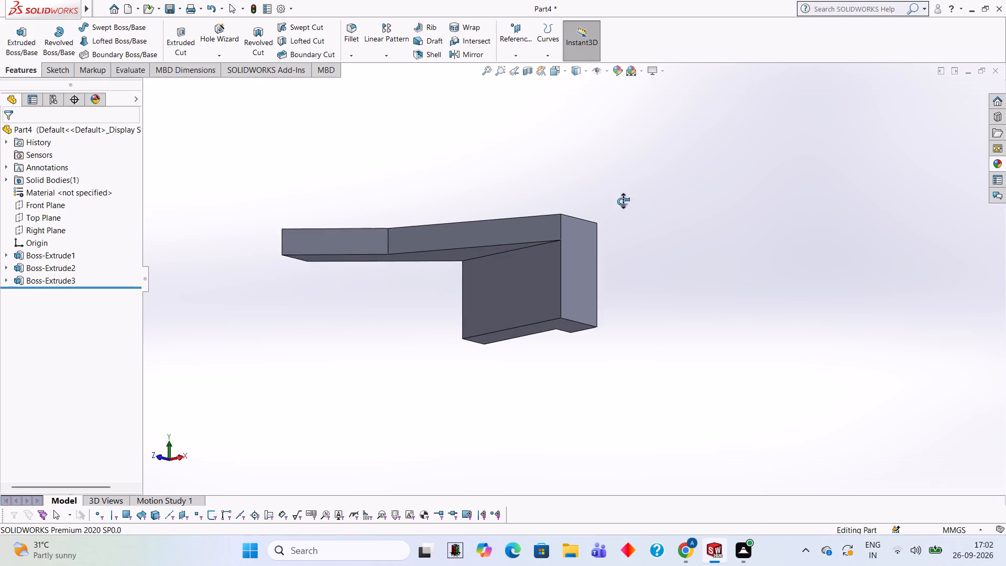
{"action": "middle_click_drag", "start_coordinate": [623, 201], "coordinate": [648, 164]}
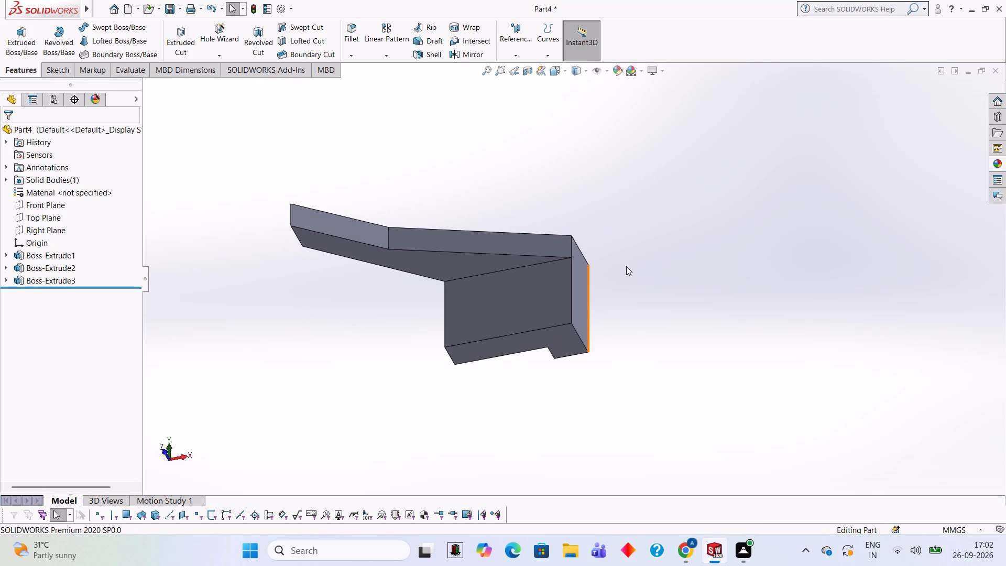
Undo the angled arm's 15 mm extrusion and the 75 mm line that closes its profile.
{"action": "middle_click_drag", "start_coordinate": [654, 272], "coordinate": [673, 206]}
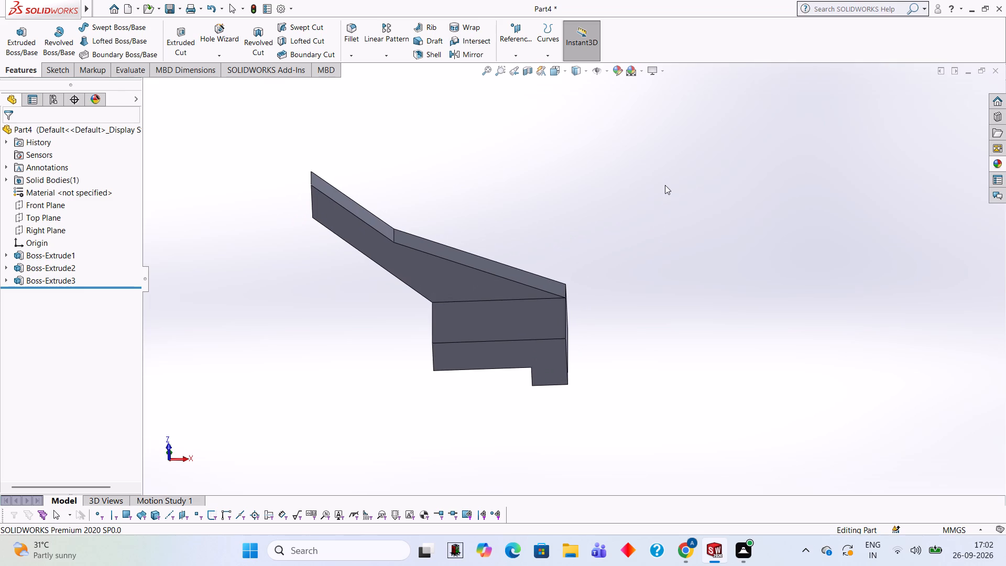
{"action": "middle_click_drag", "start_coordinate": [660, 186], "coordinate": [673, 362]}
{"action": "middle_click_drag", "start_coordinate": [648, 190], "coordinate": [640, 394]}
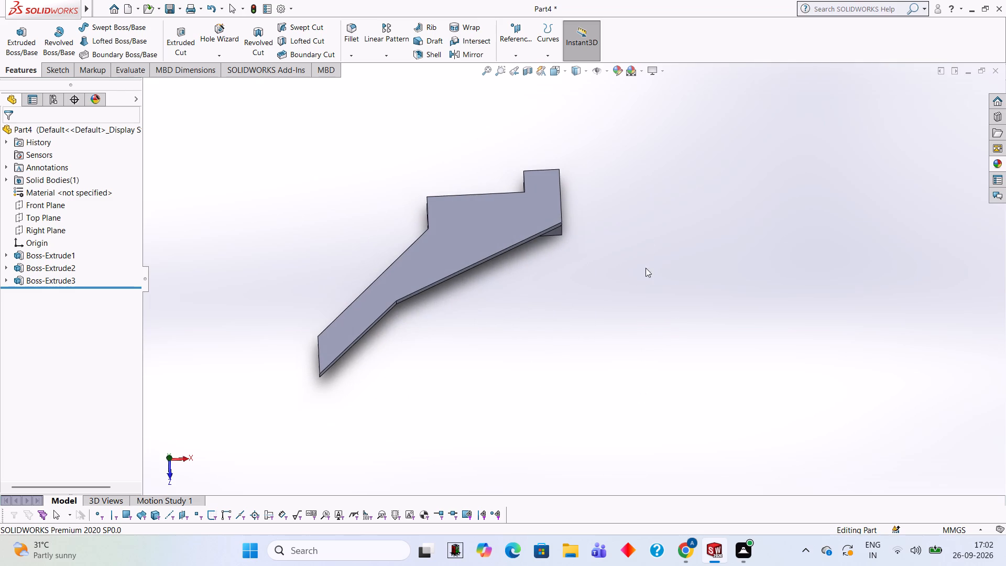
{"action": "middle_click_drag", "start_coordinate": [648, 231], "coordinate": [641, 316]}
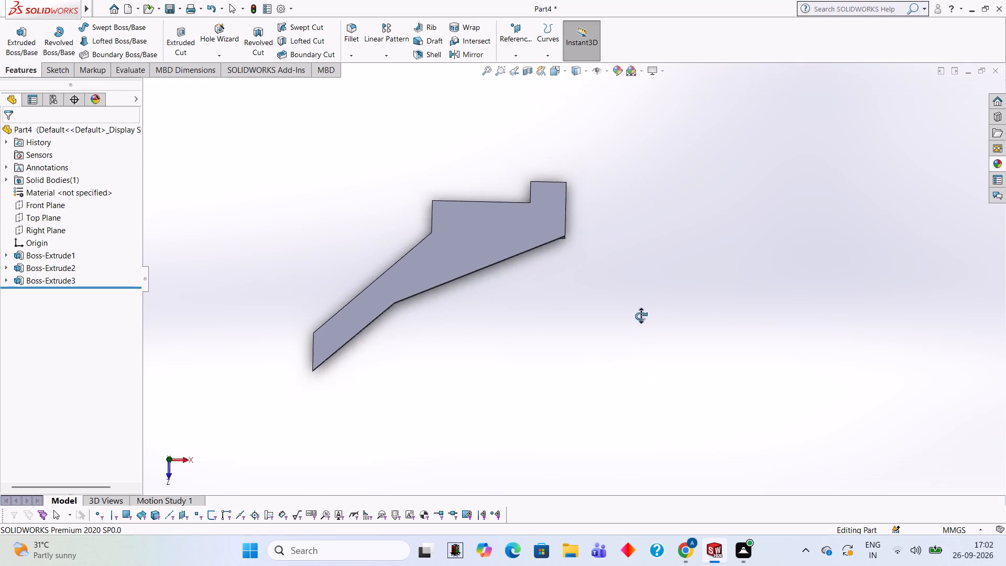
{"action": "middle_click_drag", "start_coordinate": [641, 316], "coordinate": [433, 404]}
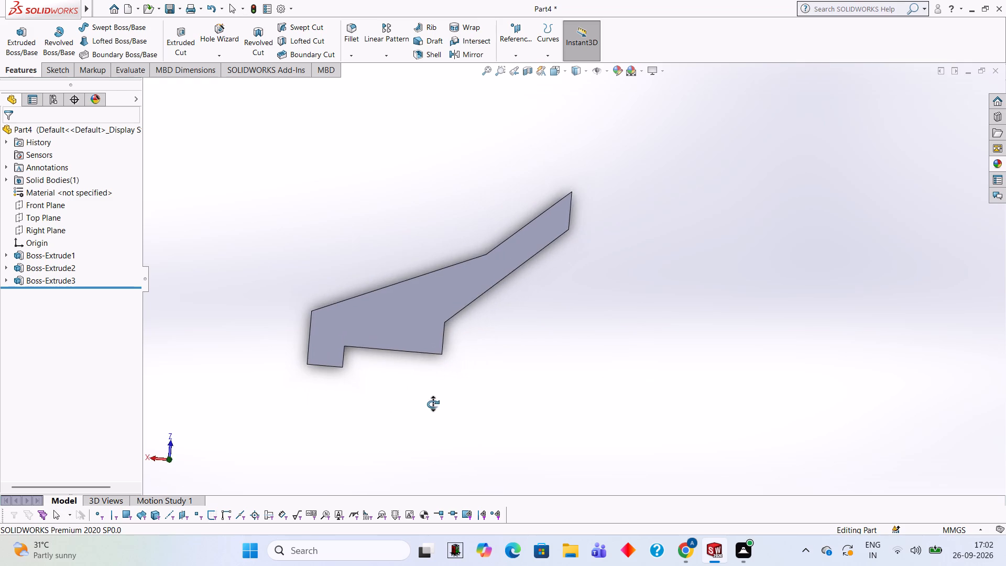
{"action": "middle_click_drag", "start_coordinate": [433, 404], "coordinate": [438, 408]}
{"action": "scroll", "coordinate": [408, 406], "scroll_direction": "up", "scroll_amount": 2}
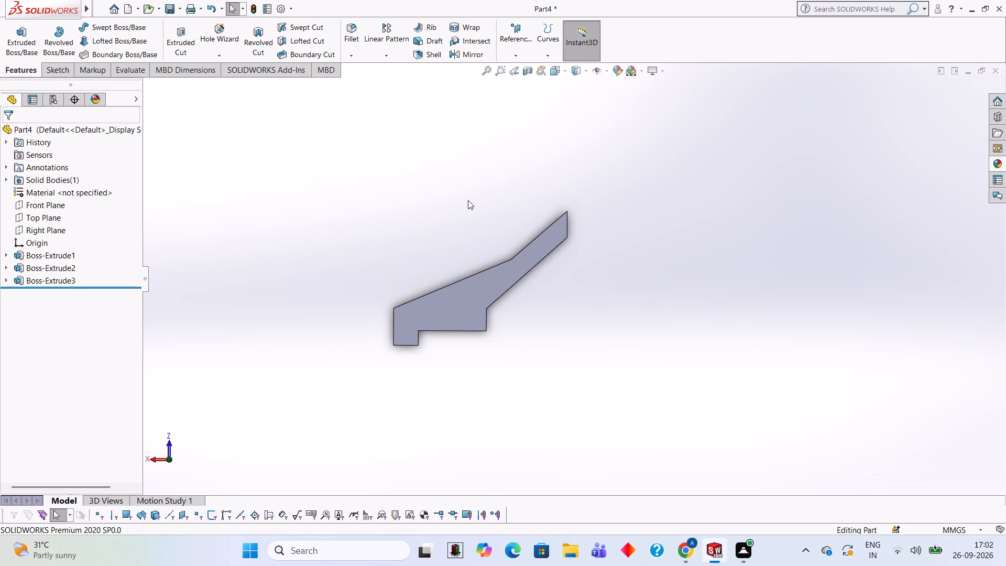
{"action": "key", "text": "ctrl+z"}
{"action": "key", "text": "ctrl+z"}
{"action": "key", "text": "ctrl+z"}
{"action": "key", "text": "ctrl+z"}
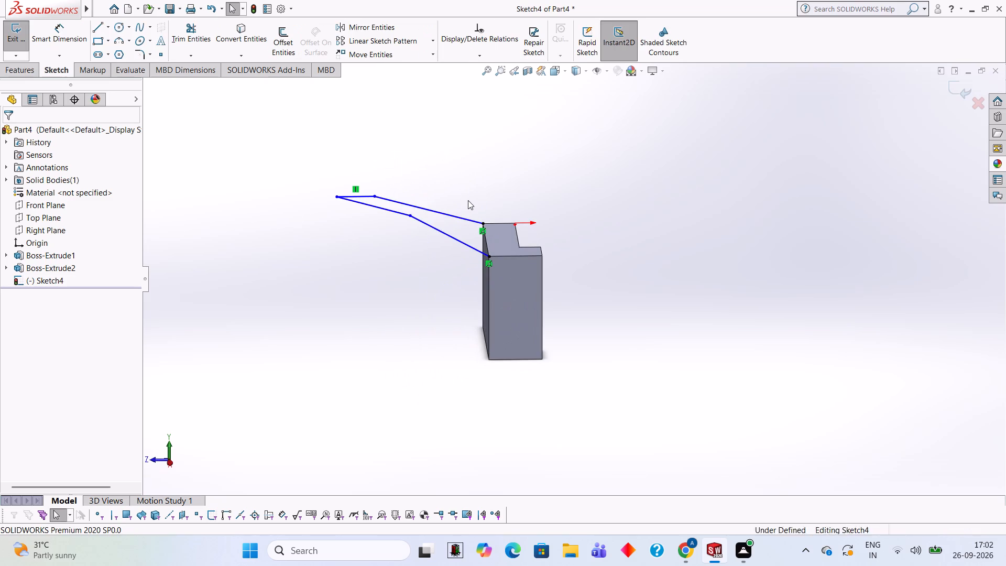
Undo the remaining lines and edits in the angled-arm sketch until the sketch is empty.
{"action": "key", "text": "ctrl+z"}
{"action": "key", "text": "ctrl+z"}
{"action": "key", "text": "ctrl+z"}
{"action": "key", "text": "ctrl+z"}
{"action": "key", "text": "ctrl+z"}
{"action": "key", "text": "ctrl+z"}
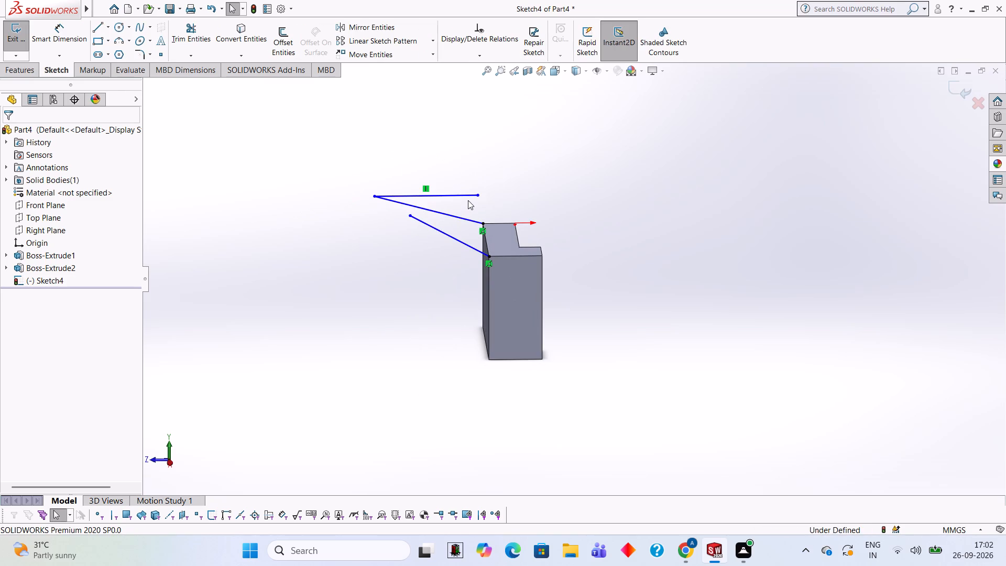
{"action": "key", "text": "ctrl+z"}
{"action": "key", "text": "ctrl+z"}
{"action": "key", "text": "ctrl+z"}
{"action": "key", "text": "ctrl+z"}
{"action": "key", "text": "ctrl+z"}
{"action": "key", "text": "ctrl+z"}
{"action": "key", "text": "ctrl+z"}
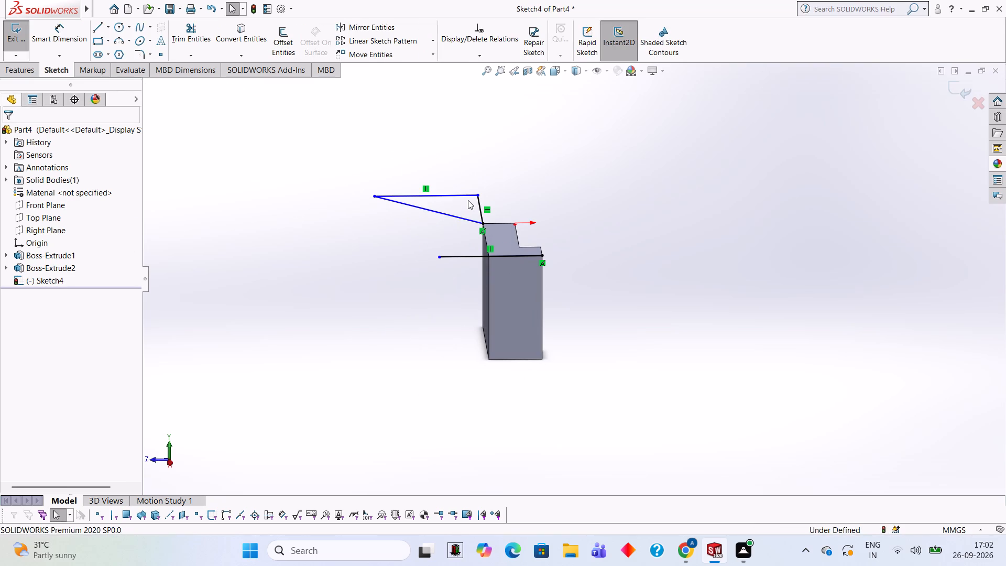
{"action": "key", "text": "ctrl+z"}
{"action": "key", "text": "ctrl+z"}
{"action": "key", "text": "ctrl+z"}
{"action": "key", "text": "ctrl+z"}
{"action": "key", "text": "ctrl+z"}
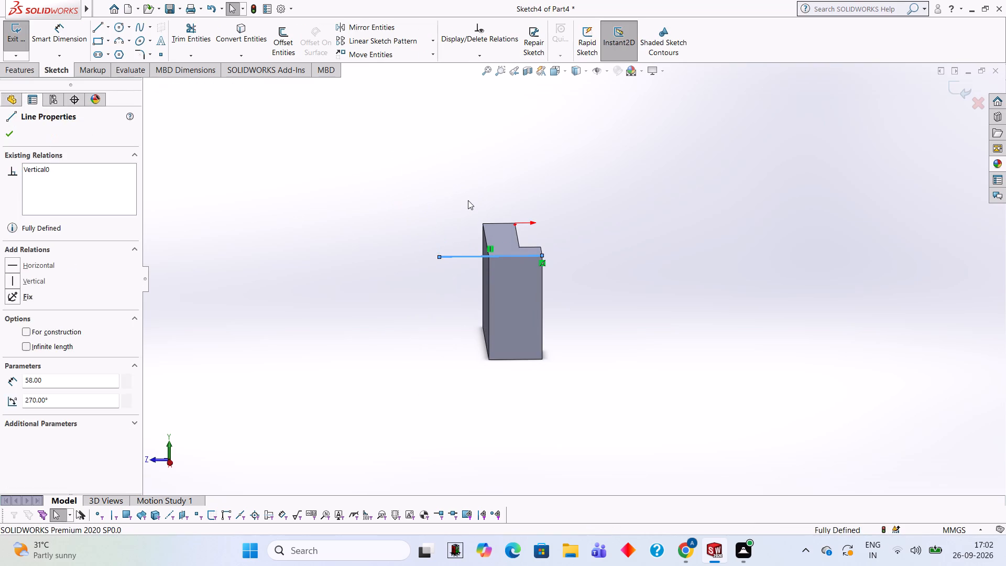
{"action": "key", "text": "ctrl+z"}
{"action": "key", "text": "Escape"}
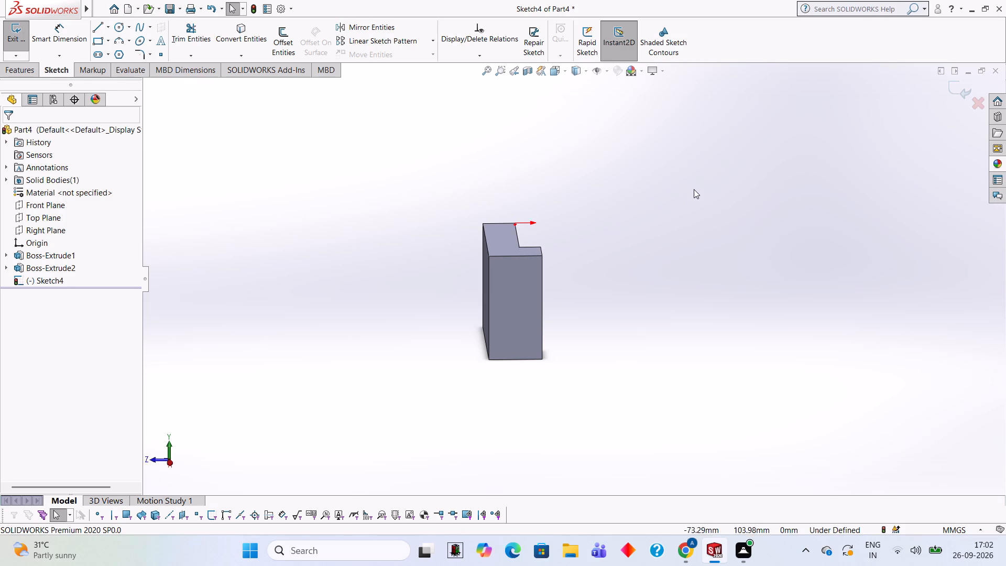
Examine the remaining L-shaped body from the top, front, side and underneath.
{"action": "middle_click_drag", "start_coordinate": [694, 189], "coordinate": [589, 377]}
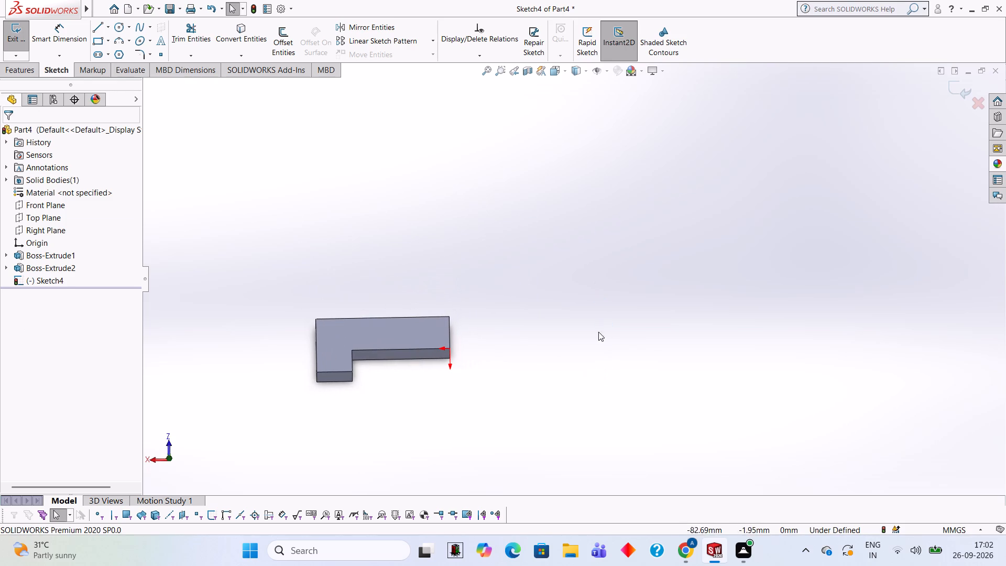
{"action": "middle_click_drag", "start_coordinate": [542, 266], "coordinate": [613, 206]}
{"action": "middle_click_drag", "start_coordinate": [599, 231], "coordinate": [550, 288]}
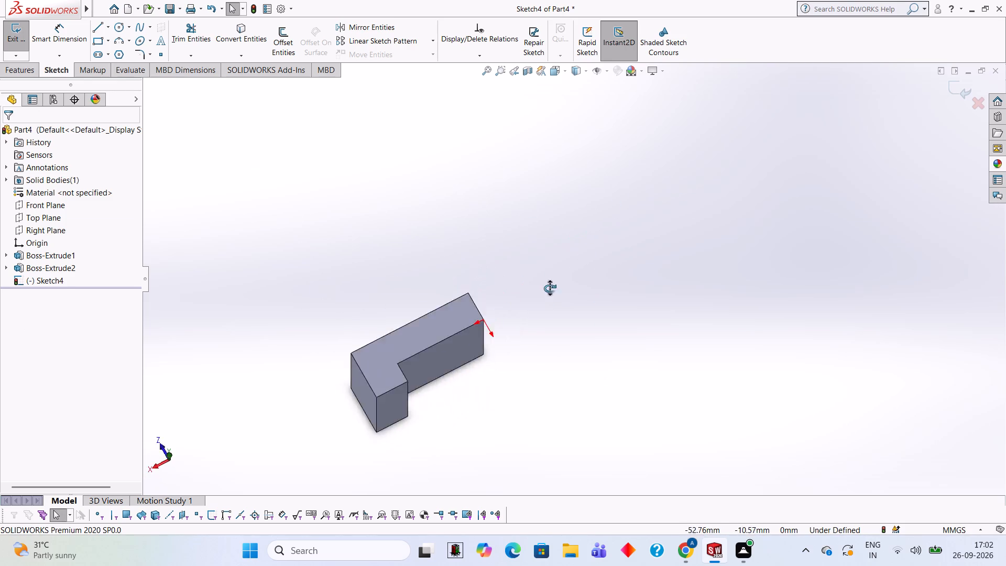
{"action": "middle_click_drag", "start_coordinate": [550, 288], "coordinate": [524, 398]}
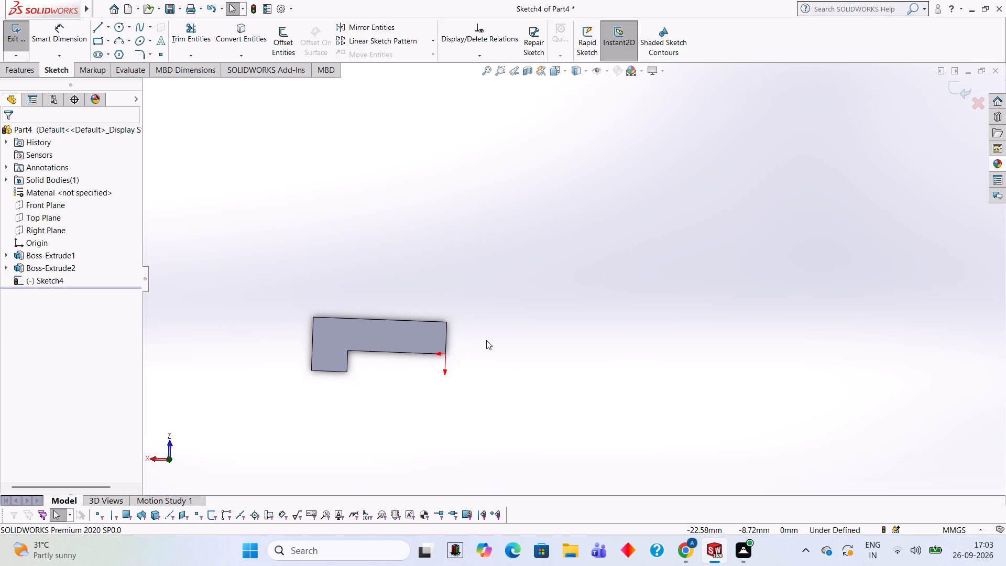
{"action": "middle_click_drag", "start_coordinate": [507, 303], "coordinate": [688, 204]}
{"action": "middle_click_drag", "start_coordinate": [621, 383], "coordinate": [621, 383]}
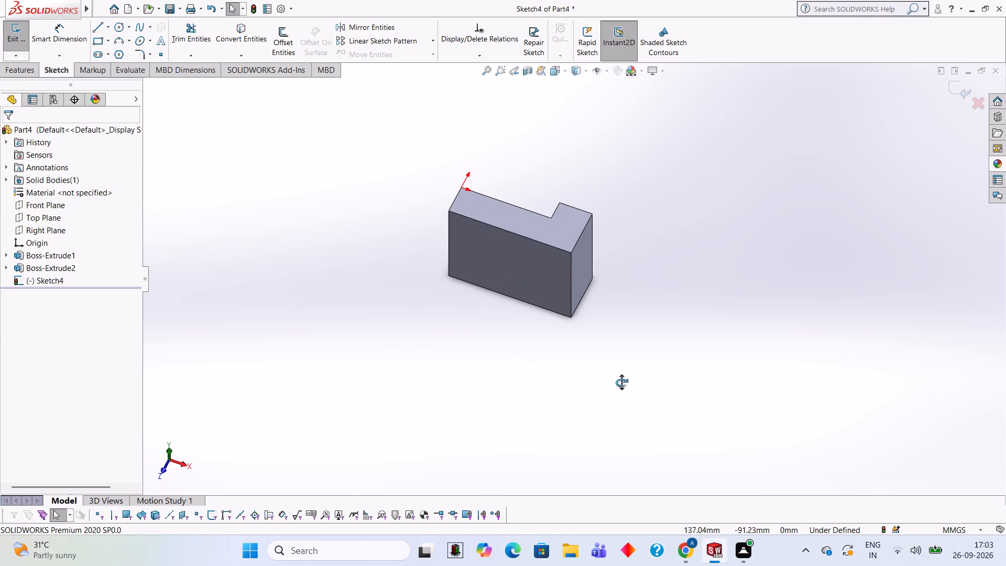
{"action": "middle_click_drag", "start_coordinate": [621, 383], "coordinate": [655, 144]}
{"action": "middle_click_drag", "start_coordinate": [615, 313], "coordinate": [604, 191]}
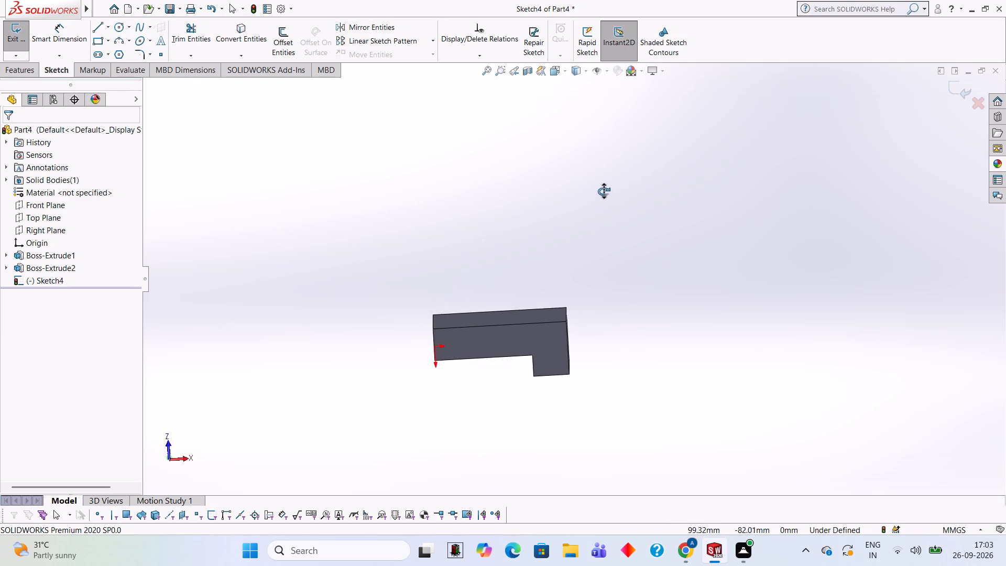
{"action": "middle_click_drag", "start_coordinate": [604, 191], "coordinate": [612, 160]}
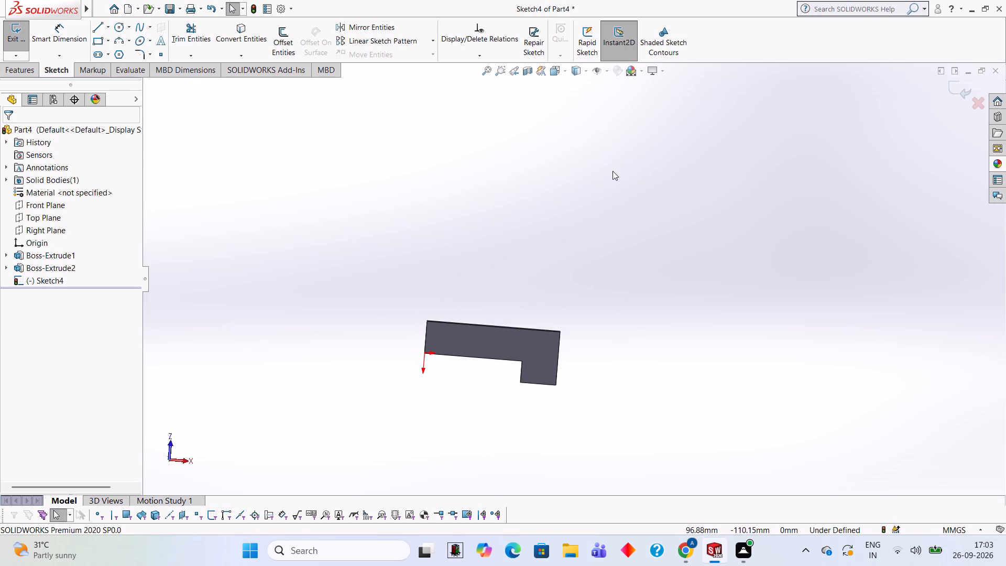
{"action": "middle_click_drag", "start_coordinate": [575, 198], "coordinate": [526, 292]}
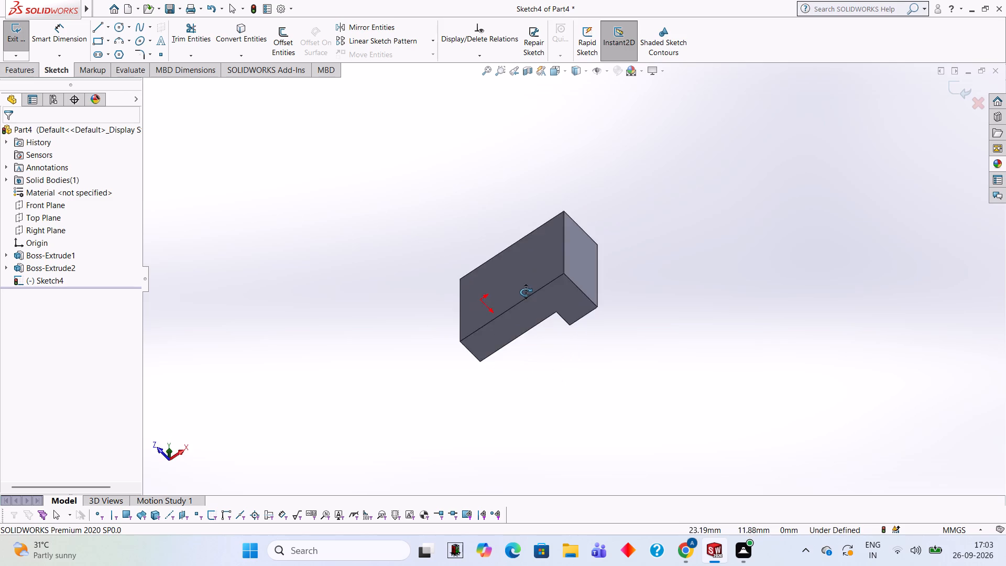
{"action": "middle_click_drag", "start_coordinate": [526, 292], "coordinate": [452, 413]}
{"action": "middle_click_drag", "start_coordinate": [428, 281], "coordinate": [377, 418]}
{"action": "middle_click_drag", "start_coordinate": [389, 241], "coordinate": [354, 393]}
{"action": "scroll", "coordinate": [355, 354], "scroll_direction": "up", "scroll_amount": 2}
{"action": "middle_click_drag", "start_coordinate": [347, 298], "coordinate": [346, 304]}
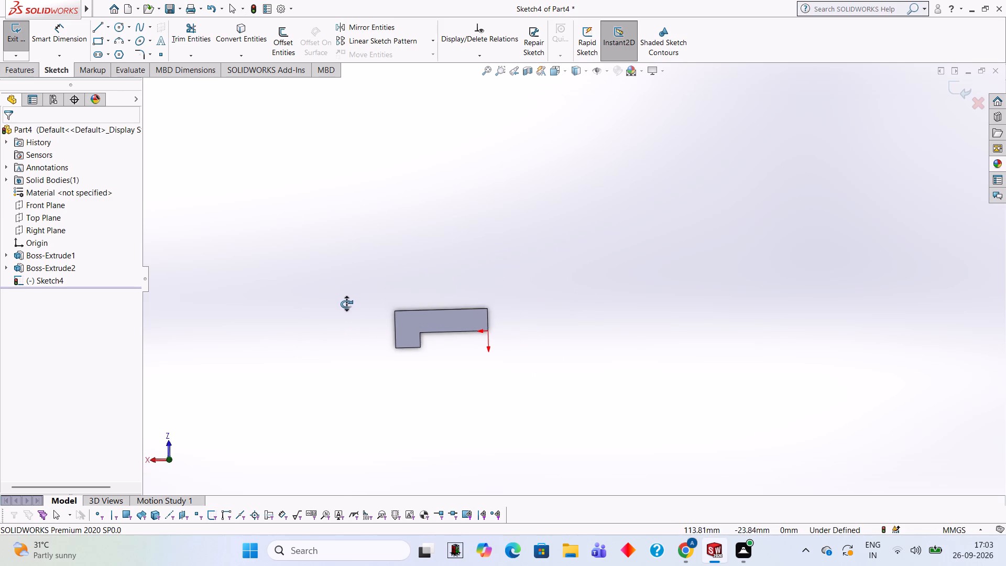
{"action": "middle_click_drag", "start_coordinate": [346, 304], "coordinate": [344, 304]}
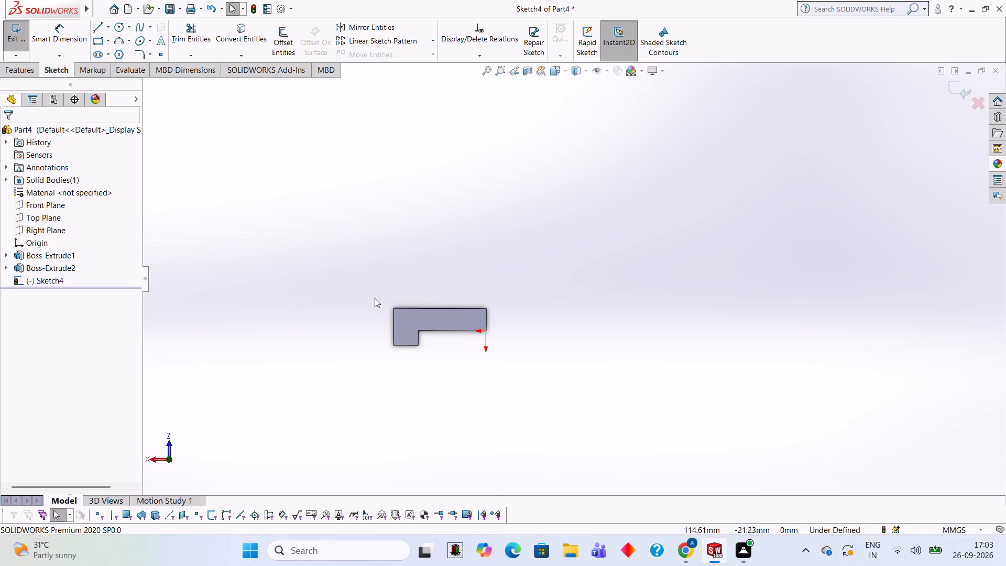
Exit the emptied angled-arm sketch.
{"action": "left_click", "coordinate": [962, 83]}
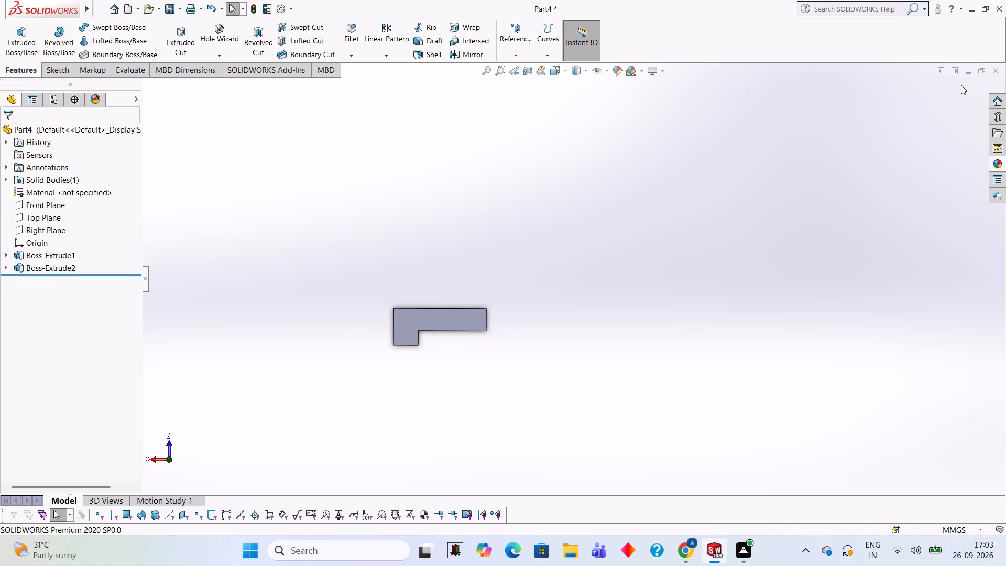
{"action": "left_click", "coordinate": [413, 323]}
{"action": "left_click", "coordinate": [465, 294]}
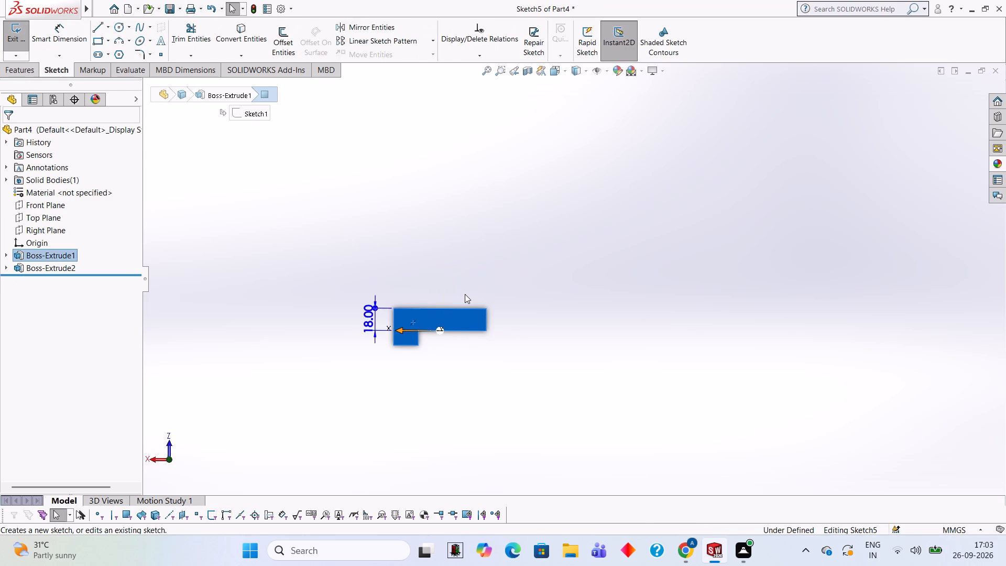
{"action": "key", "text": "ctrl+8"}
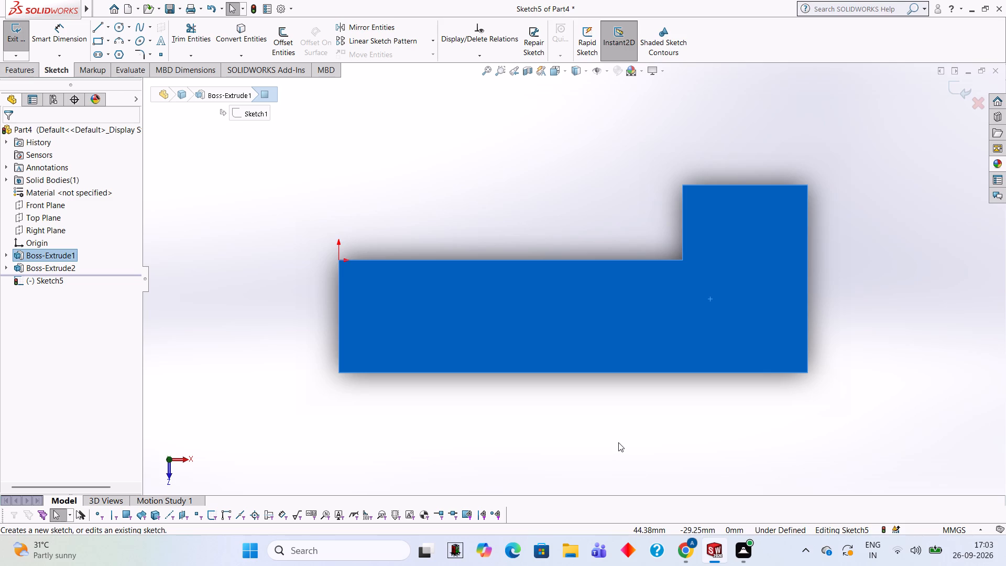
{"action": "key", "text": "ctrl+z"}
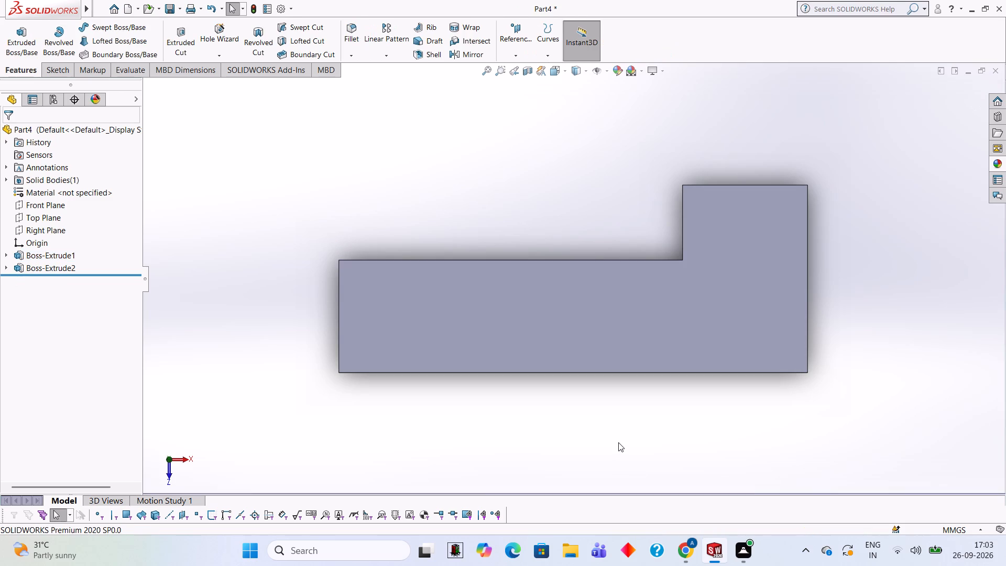
Undo the boss extrusion beside the block, going back to editing its rectangular profile sketch.
{"action": "key", "text": "ctrl+z"}
{"action": "key", "text": "ctrl+z"}
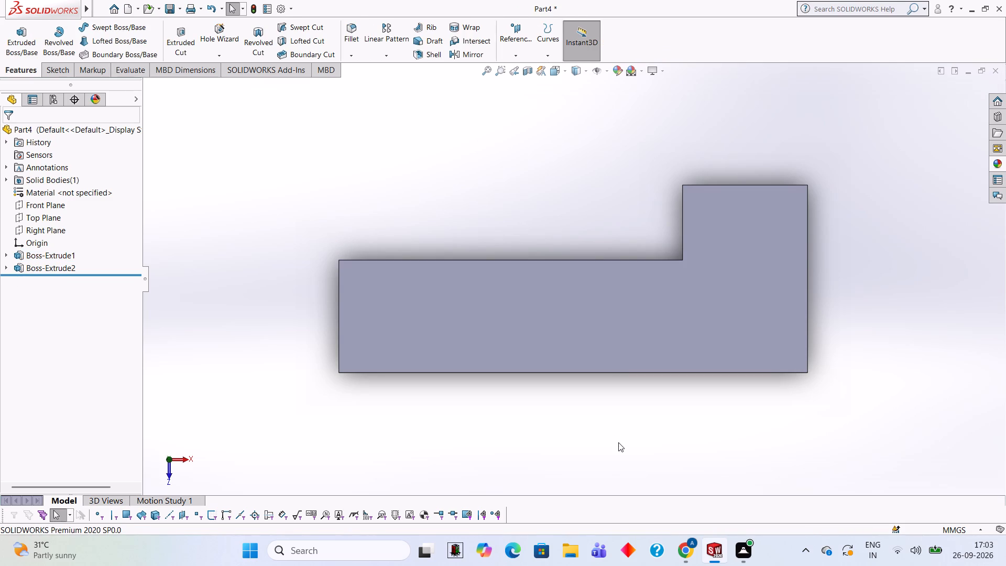
{"action": "key", "text": "ctrl+z"}
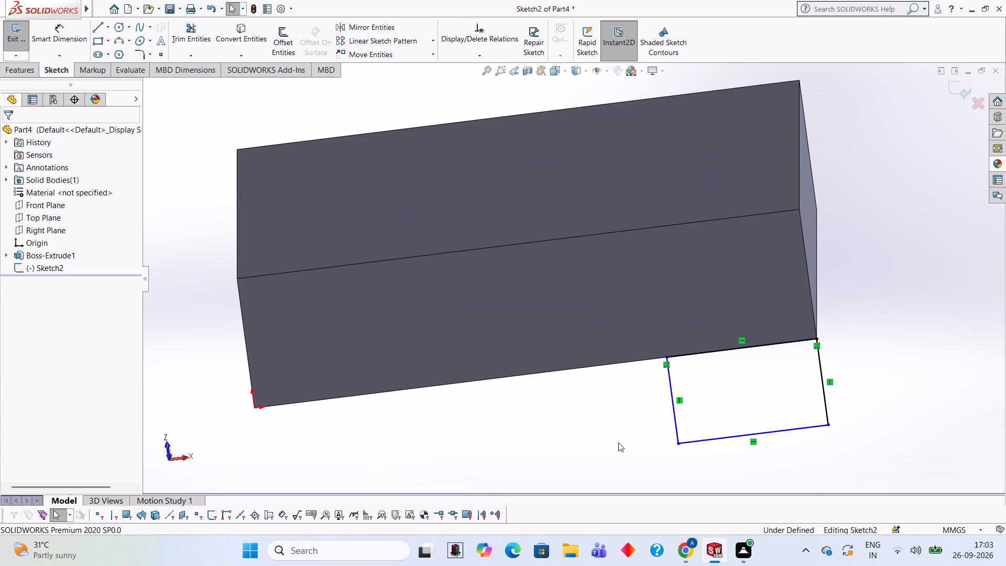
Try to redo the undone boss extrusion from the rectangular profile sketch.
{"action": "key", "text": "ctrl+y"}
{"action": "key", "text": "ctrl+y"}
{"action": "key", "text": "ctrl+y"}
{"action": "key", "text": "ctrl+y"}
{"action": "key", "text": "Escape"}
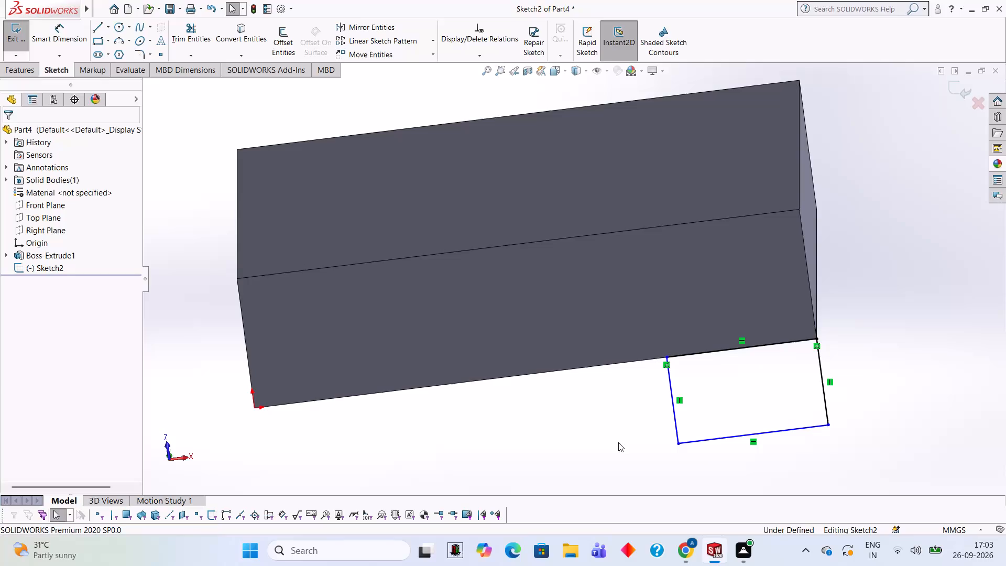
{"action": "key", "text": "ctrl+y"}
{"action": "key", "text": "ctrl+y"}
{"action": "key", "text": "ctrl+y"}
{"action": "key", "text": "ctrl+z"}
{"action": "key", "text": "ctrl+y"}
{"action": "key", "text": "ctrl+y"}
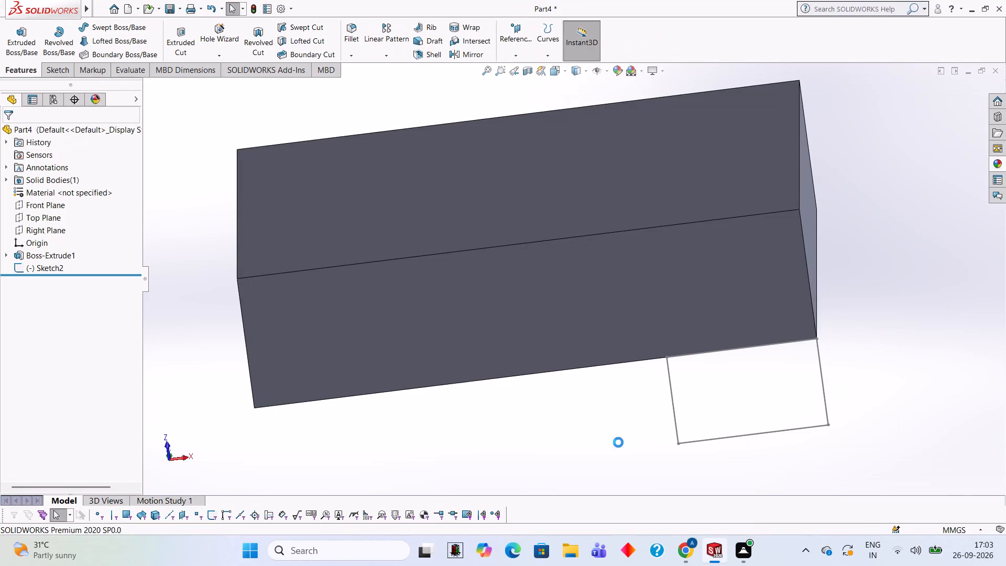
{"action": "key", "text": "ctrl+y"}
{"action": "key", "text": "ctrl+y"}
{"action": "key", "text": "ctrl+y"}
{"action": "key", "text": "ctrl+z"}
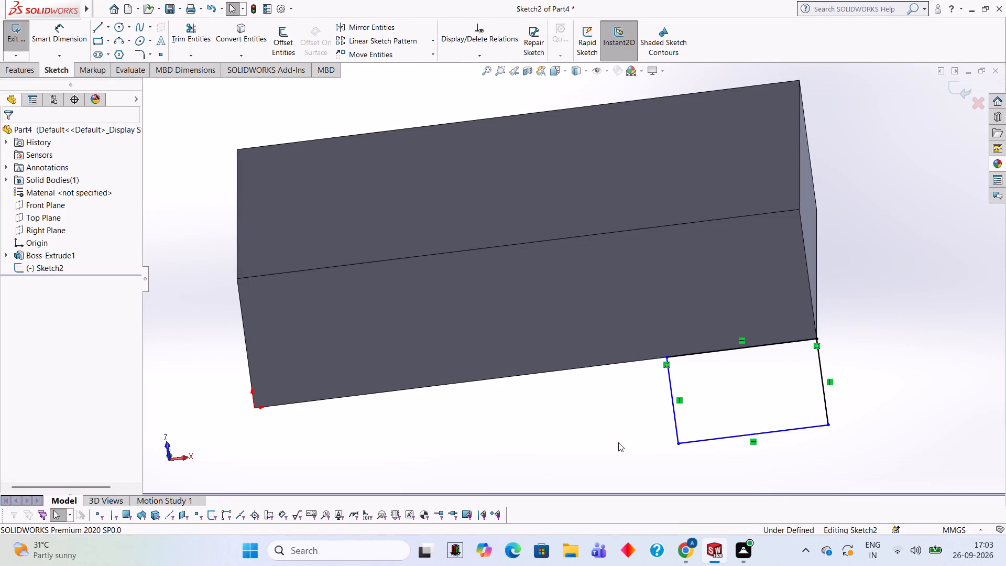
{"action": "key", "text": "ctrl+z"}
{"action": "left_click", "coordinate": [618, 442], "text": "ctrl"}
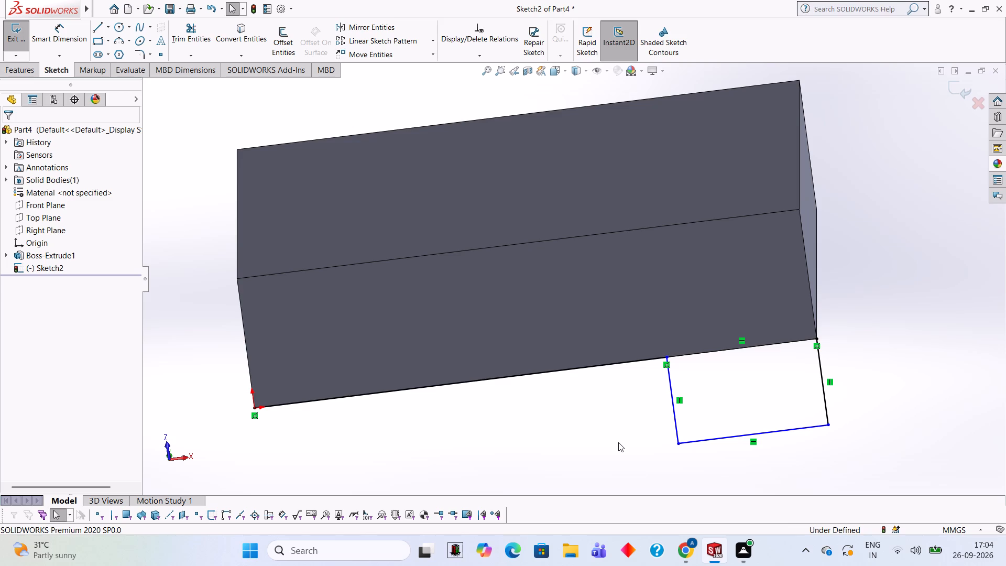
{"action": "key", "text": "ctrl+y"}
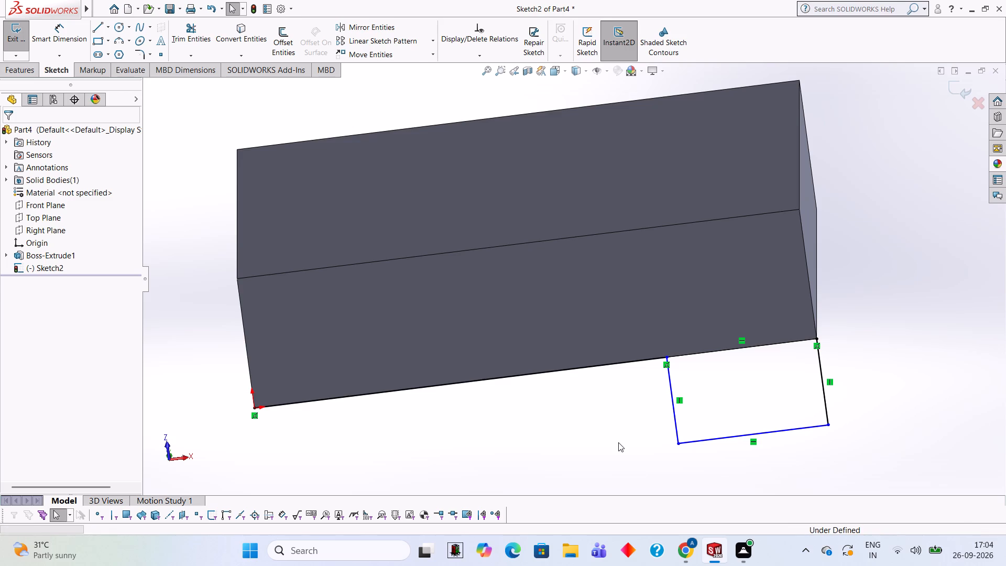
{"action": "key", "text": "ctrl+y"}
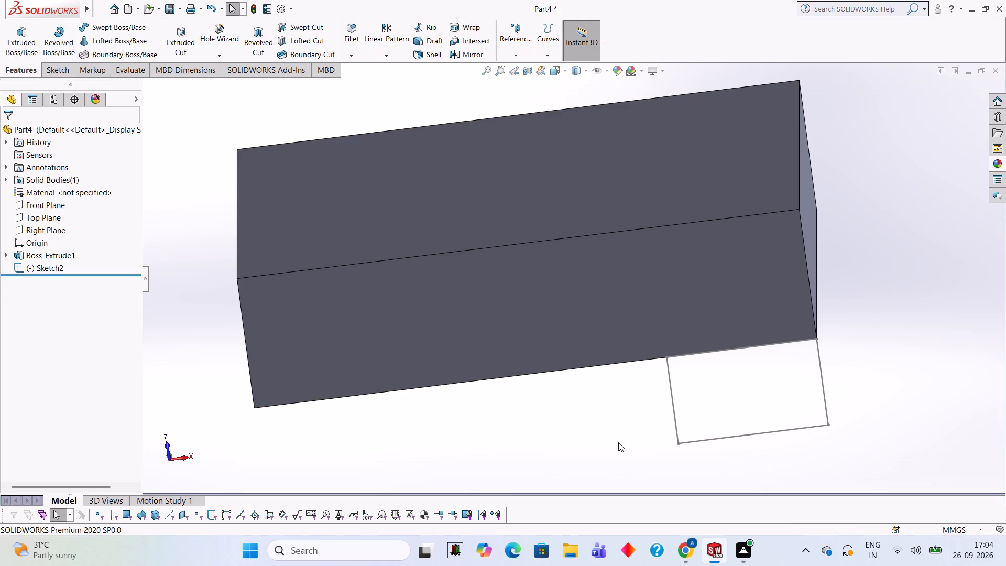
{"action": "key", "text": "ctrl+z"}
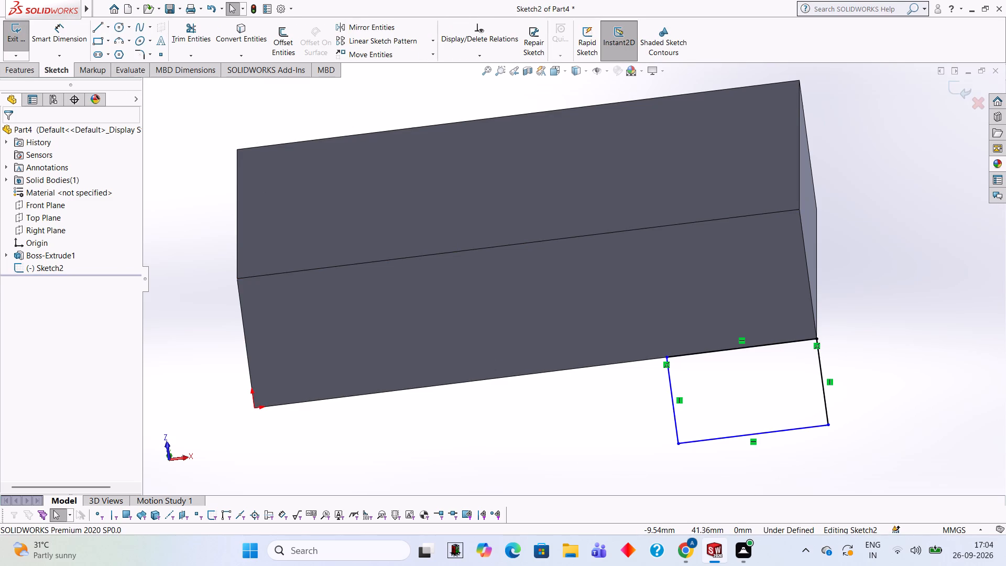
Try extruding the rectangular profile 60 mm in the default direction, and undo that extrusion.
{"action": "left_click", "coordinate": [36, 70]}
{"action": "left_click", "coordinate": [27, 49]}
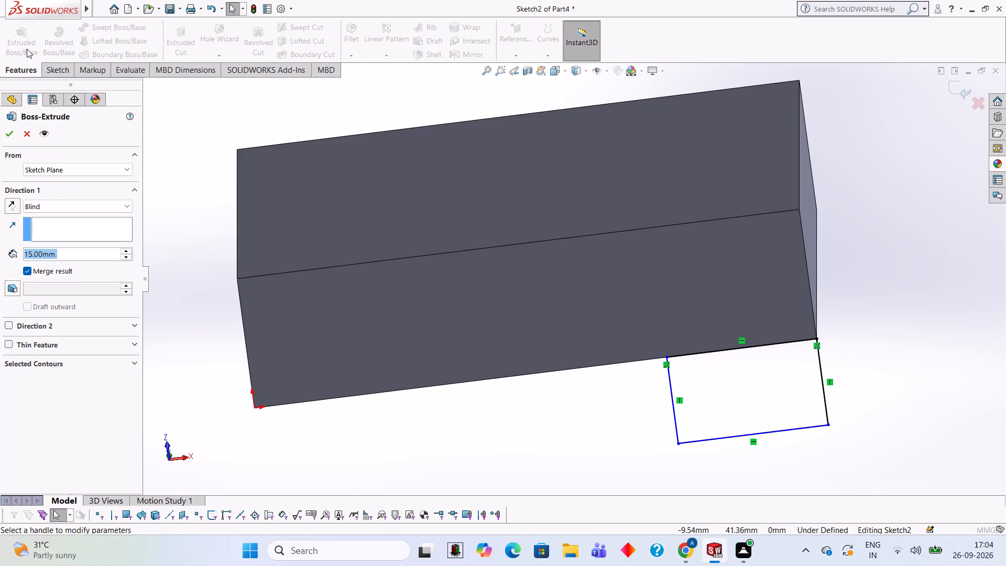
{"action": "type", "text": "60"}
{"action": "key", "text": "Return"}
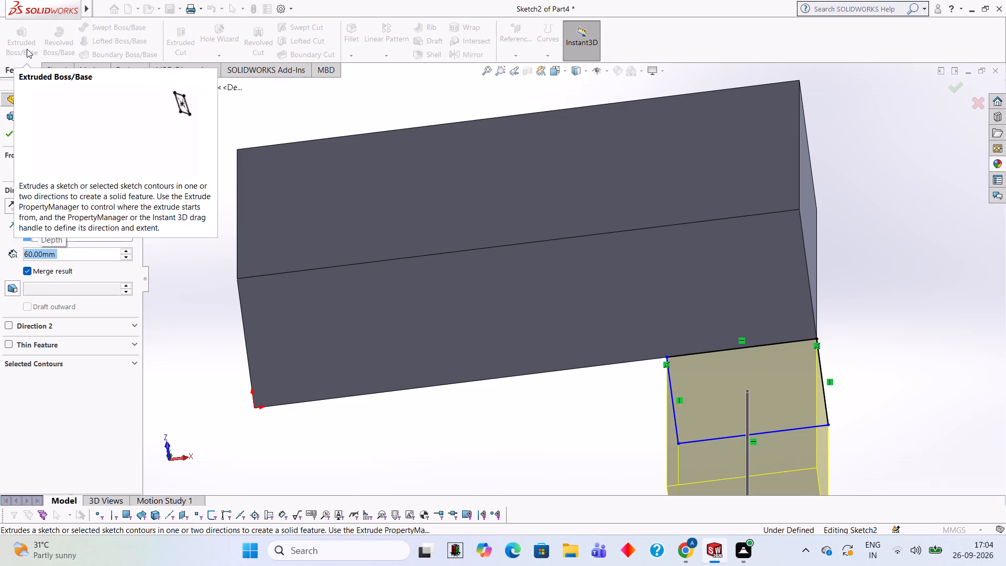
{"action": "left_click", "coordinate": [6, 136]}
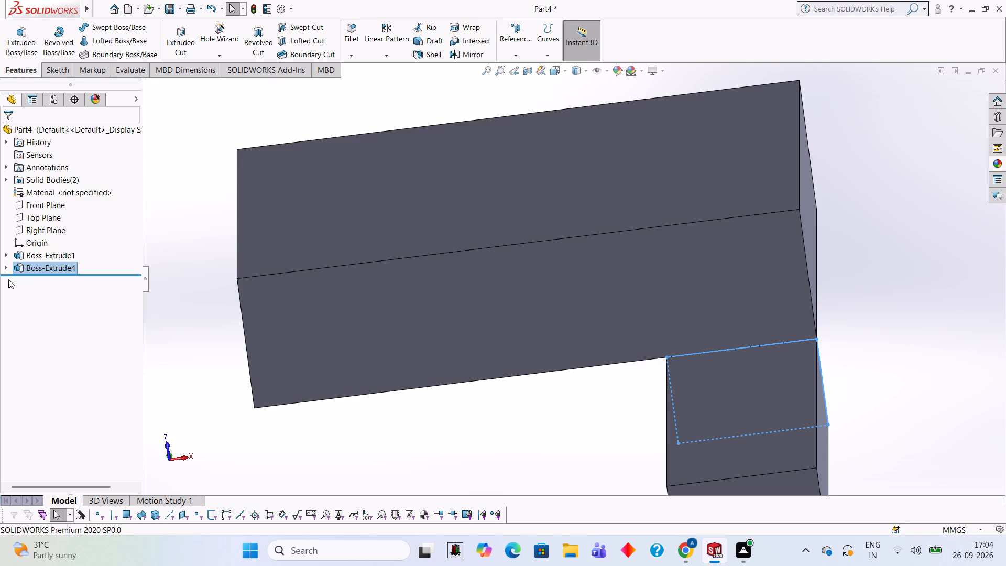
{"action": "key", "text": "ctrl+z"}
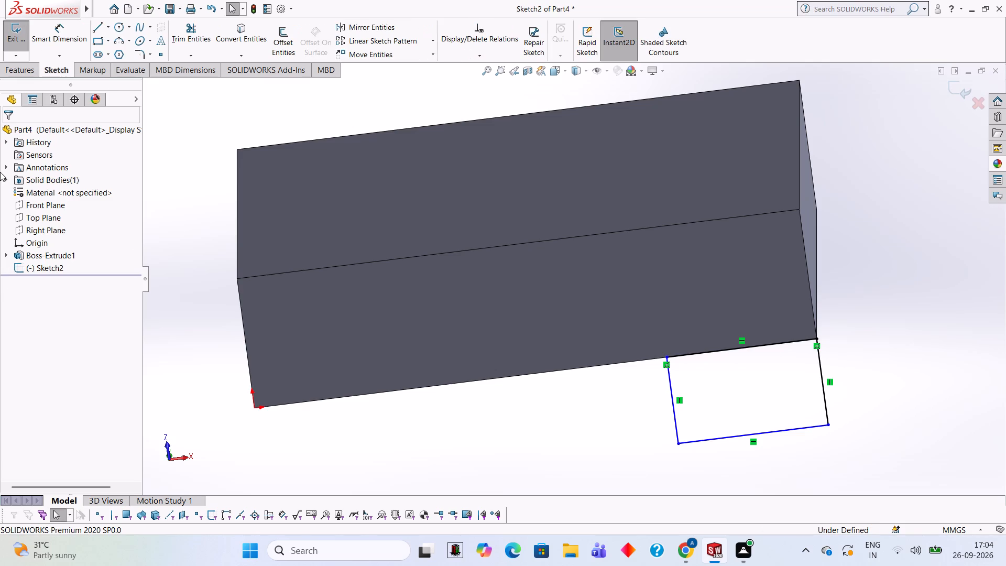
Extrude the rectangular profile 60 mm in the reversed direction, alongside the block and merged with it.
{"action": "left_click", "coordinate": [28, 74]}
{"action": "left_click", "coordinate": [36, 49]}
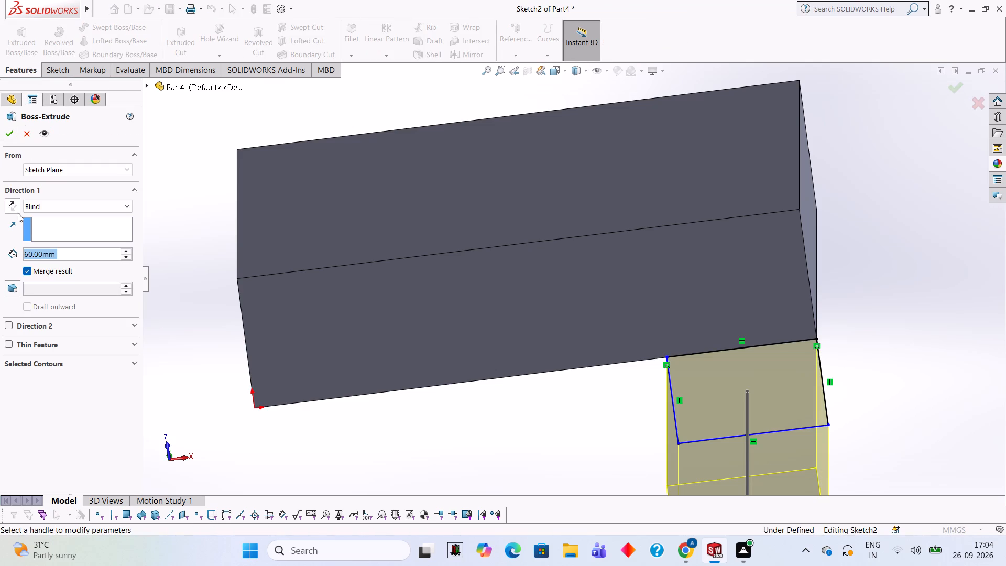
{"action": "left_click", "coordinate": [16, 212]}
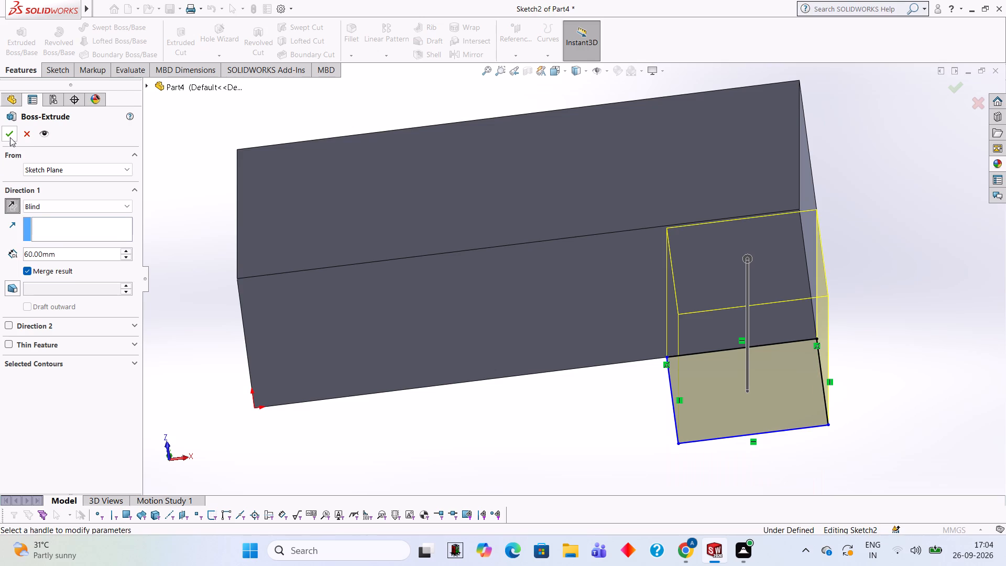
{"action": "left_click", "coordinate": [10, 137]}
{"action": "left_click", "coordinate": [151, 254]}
Examine the merged L-shaped body from above, from its sides and from underneath.
{"action": "middle_click_drag", "start_coordinate": [186, 254], "coordinate": [208, 220]}
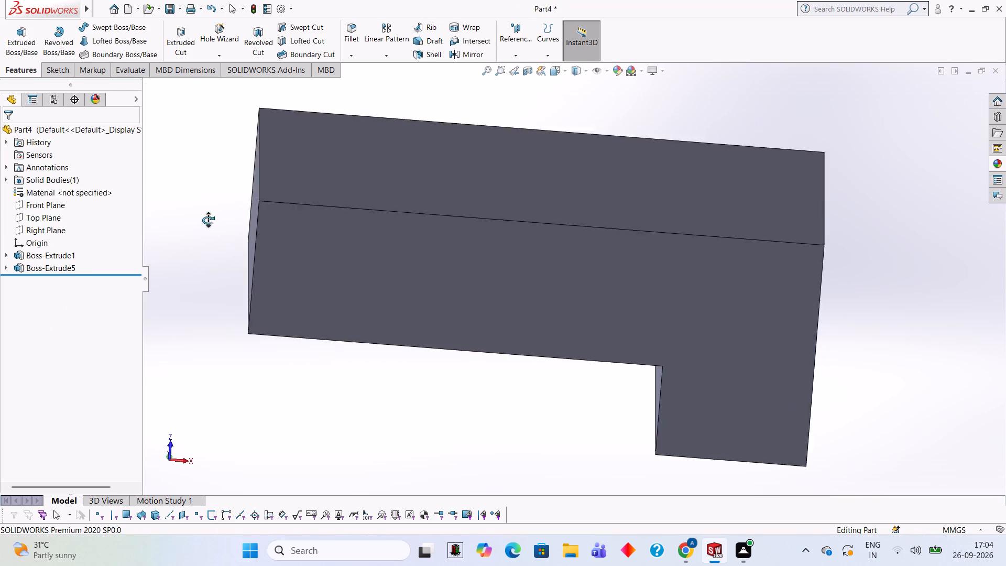
{"action": "middle_click_drag", "start_coordinate": [208, 220], "coordinate": [264, 368]}
{"action": "middle_click_drag", "start_coordinate": [264, 259], "coordinate": [259, 413]}
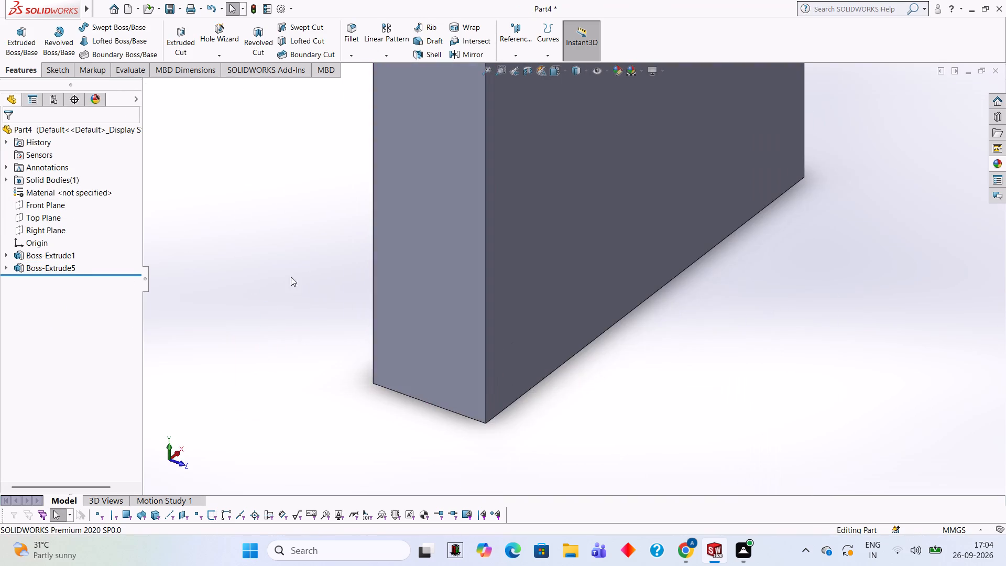
{"action": "middle_click_drag", "start_coordinate": [349, 203], "coordinate": [351, 244]}
{"action": "scroll", "coordinate": [353, 227], "scroll_direction": "up", "scroll_amount": 5}
{"action": "middle_click_drag", "start_coordinate": [351, 234], "coordinate": [284, 362]}
{"action": "scroll", "coordinate": [351, 235], "scroll_direction": "down", "scroll_amount": 1}
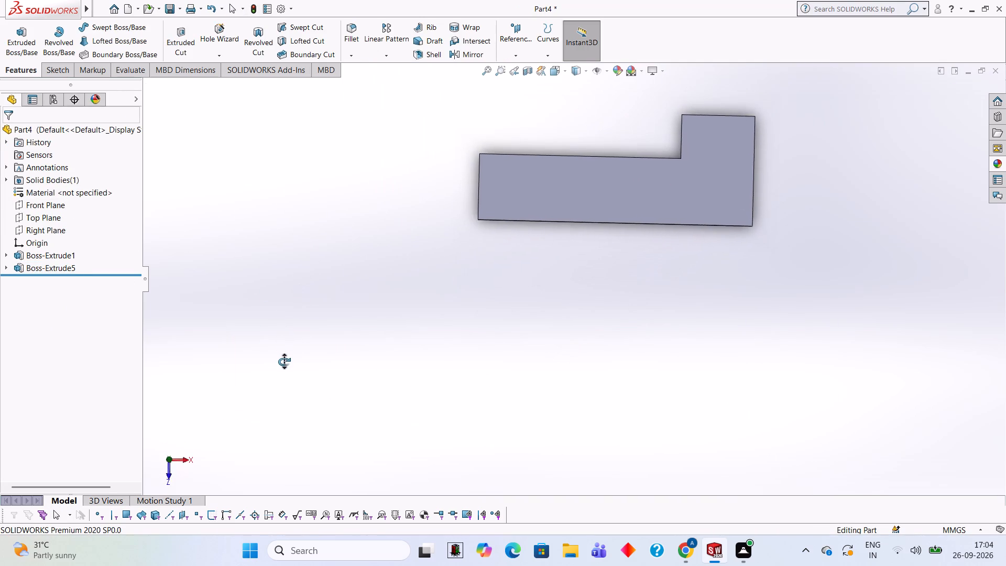
{"action": "middle_click_drag", "start_coordinate": [284, 362], "coordinate": [155, 264]}
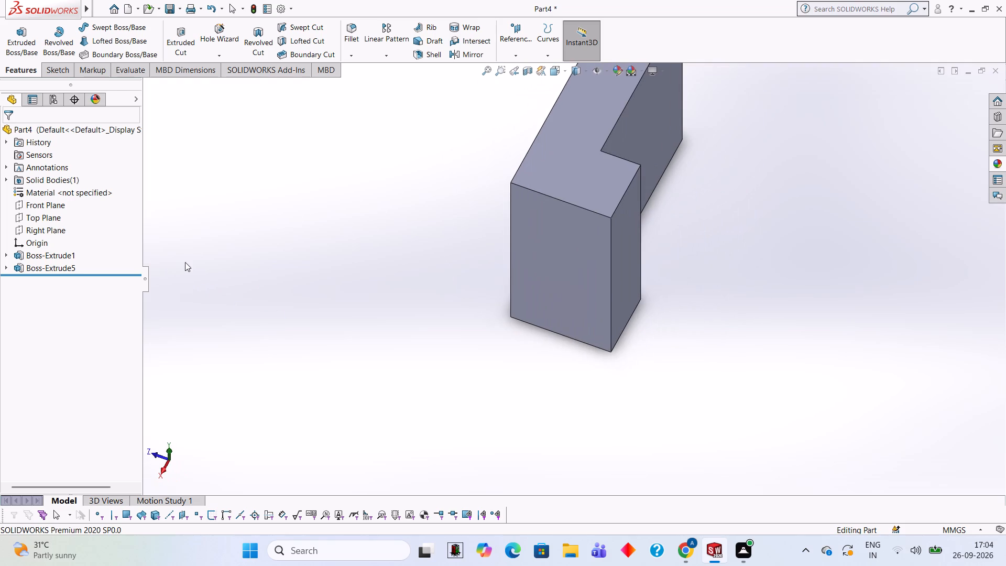
{"action": "middle_click_drag", "start_coordinate": [445, 265], "coordinate": [385, 368]}
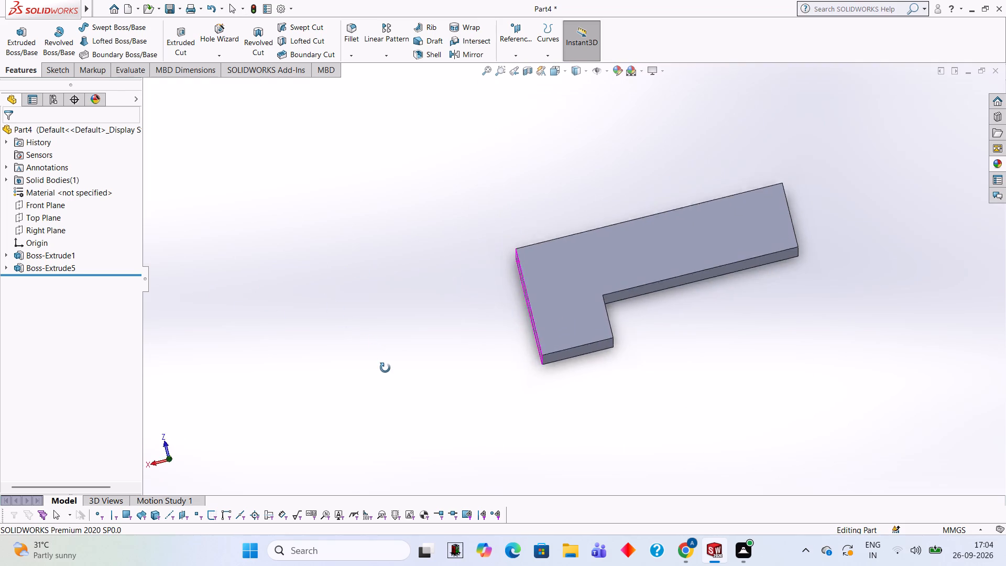
{"action": "middle_click_drag", "start_coordinate": [385, 368], "coordinate": [604, 186]}
{"action": "middle_click_drag", "start_coordinate": [581, 264], "coordinate": [550, 149]}
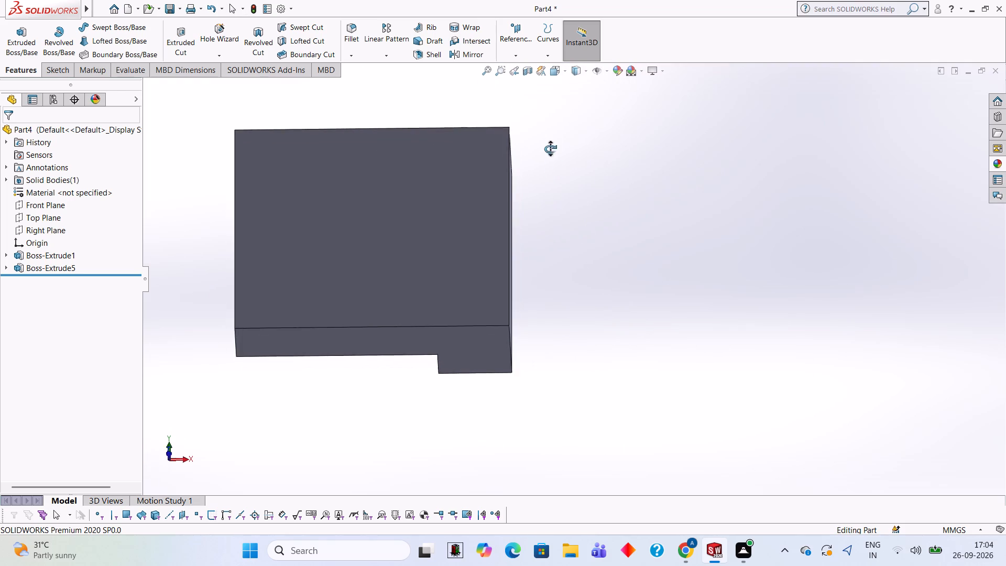
{"action": "middle_click_drag", "start_coordinate": [550, 149], "coordinate": [542, 132]}
{"action": "middle_click_drag", "start_coordinate": [678, 291], "coordinate": [688, 141]}
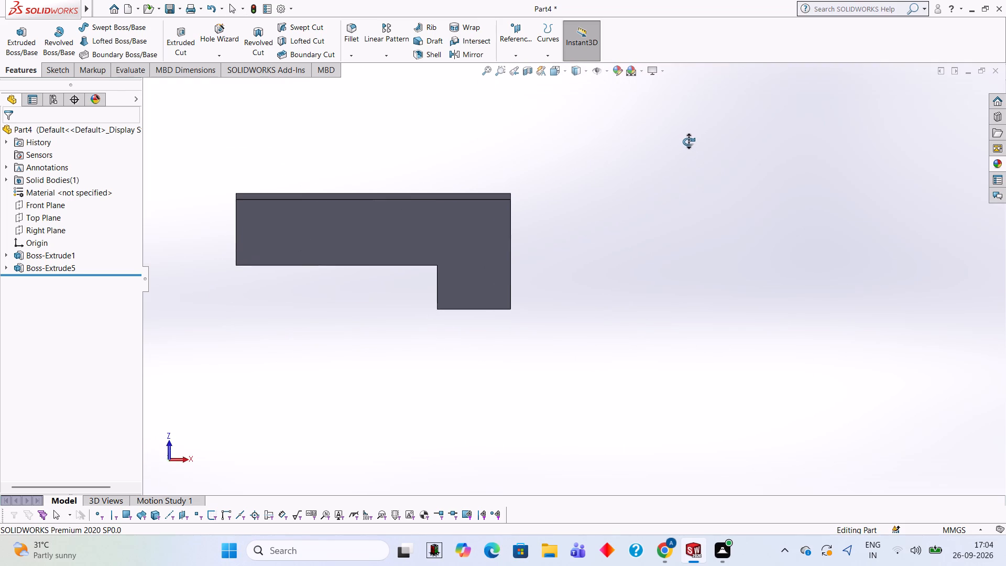
{"action": "middle_click_drag", "start_coordinate": [688, 141], "coordinate": [692, 145]}
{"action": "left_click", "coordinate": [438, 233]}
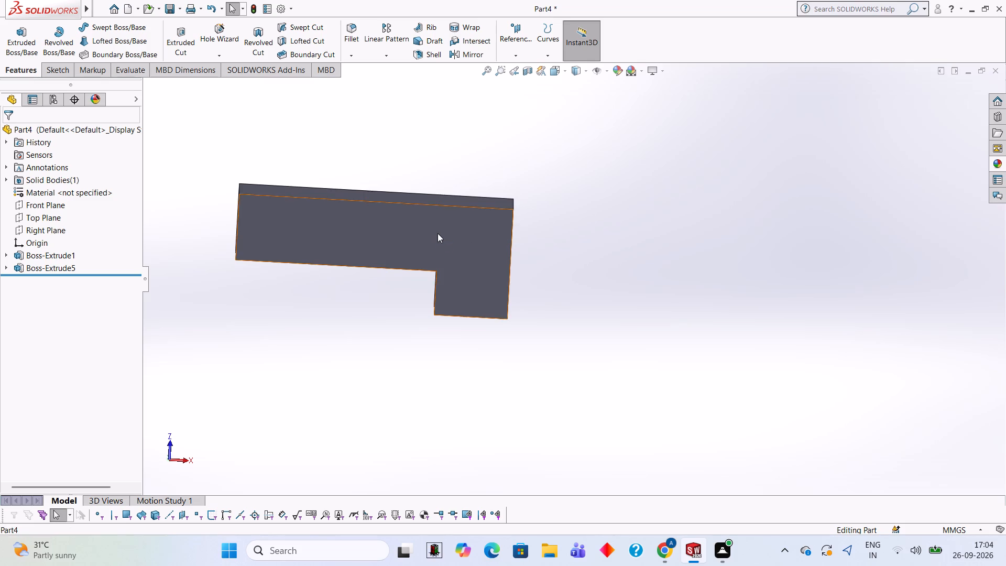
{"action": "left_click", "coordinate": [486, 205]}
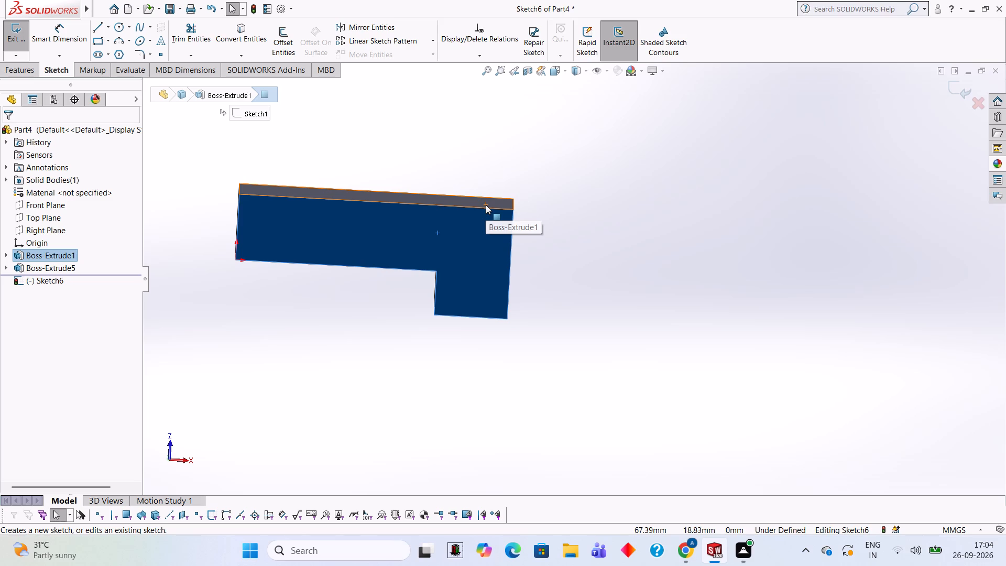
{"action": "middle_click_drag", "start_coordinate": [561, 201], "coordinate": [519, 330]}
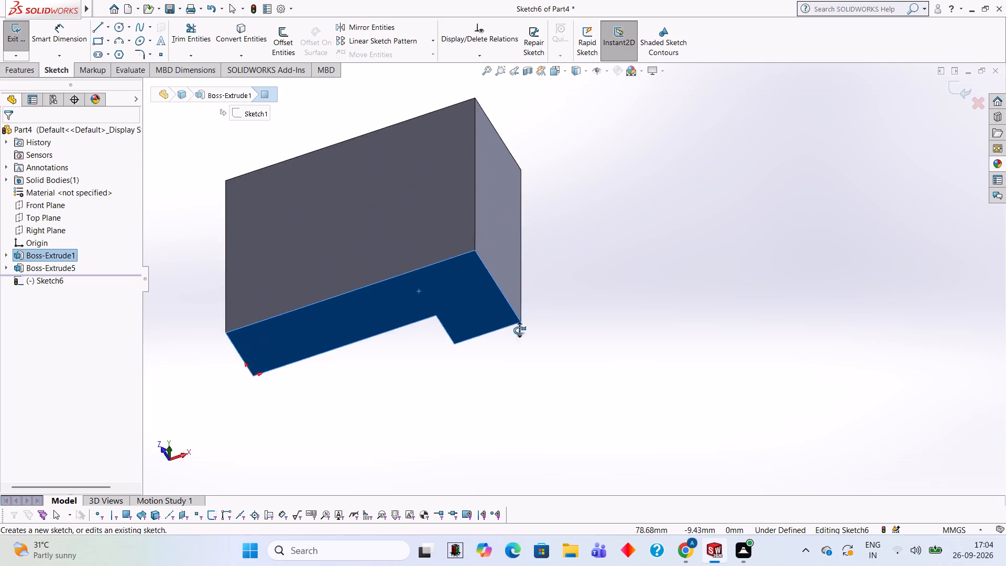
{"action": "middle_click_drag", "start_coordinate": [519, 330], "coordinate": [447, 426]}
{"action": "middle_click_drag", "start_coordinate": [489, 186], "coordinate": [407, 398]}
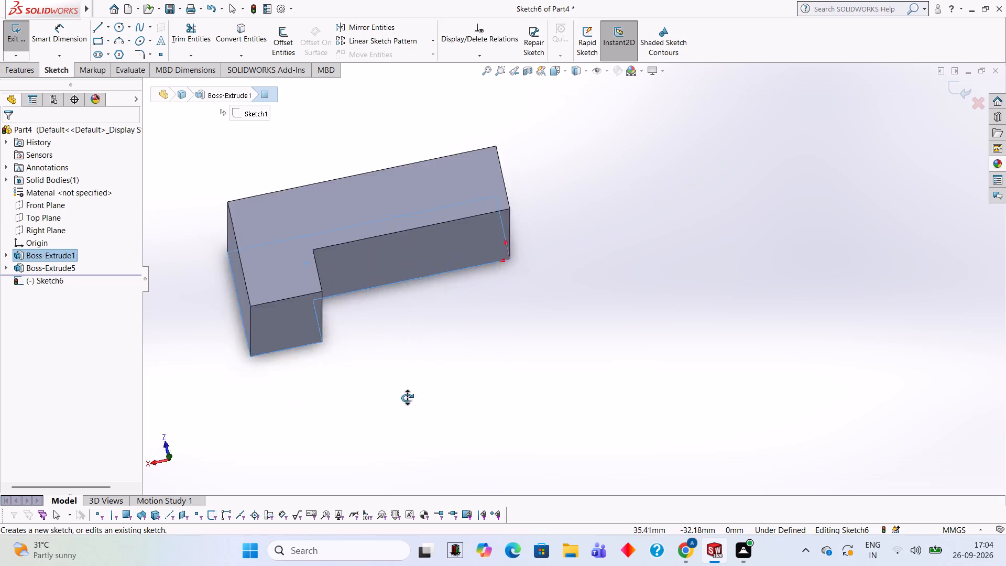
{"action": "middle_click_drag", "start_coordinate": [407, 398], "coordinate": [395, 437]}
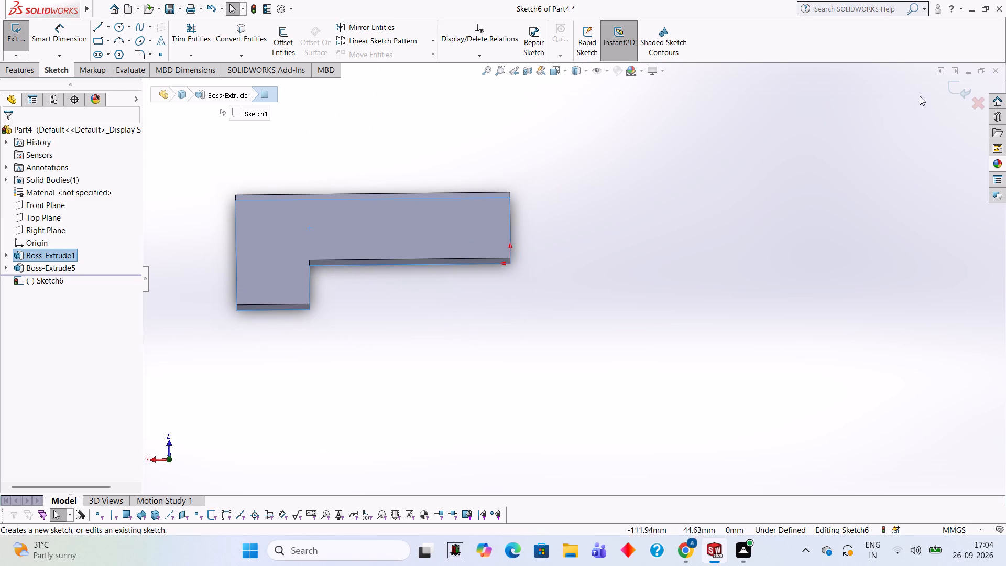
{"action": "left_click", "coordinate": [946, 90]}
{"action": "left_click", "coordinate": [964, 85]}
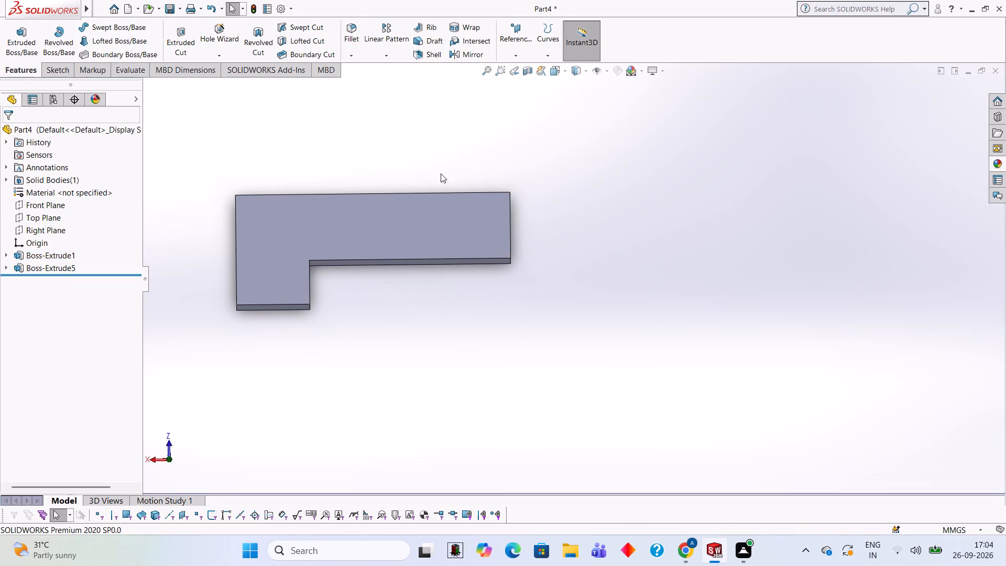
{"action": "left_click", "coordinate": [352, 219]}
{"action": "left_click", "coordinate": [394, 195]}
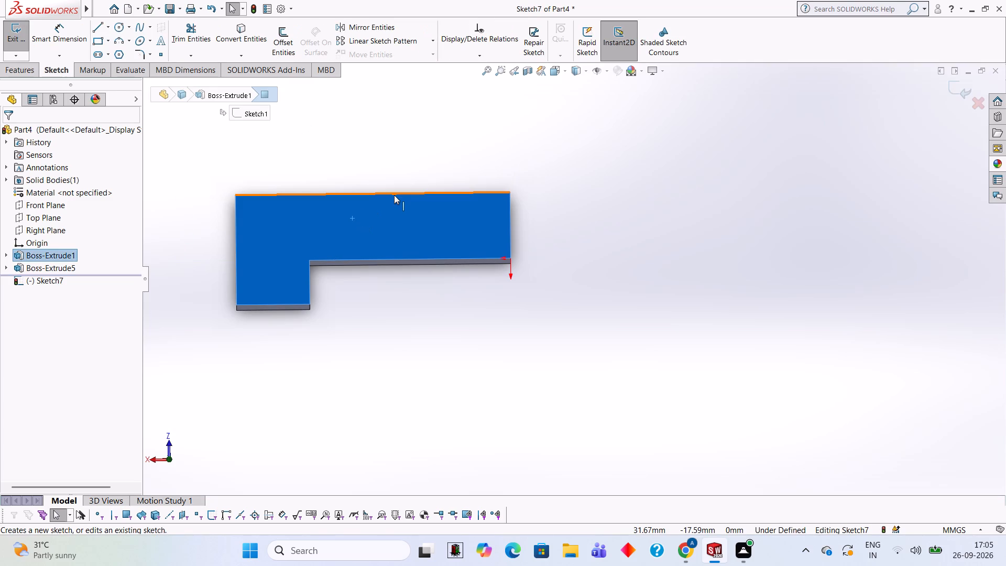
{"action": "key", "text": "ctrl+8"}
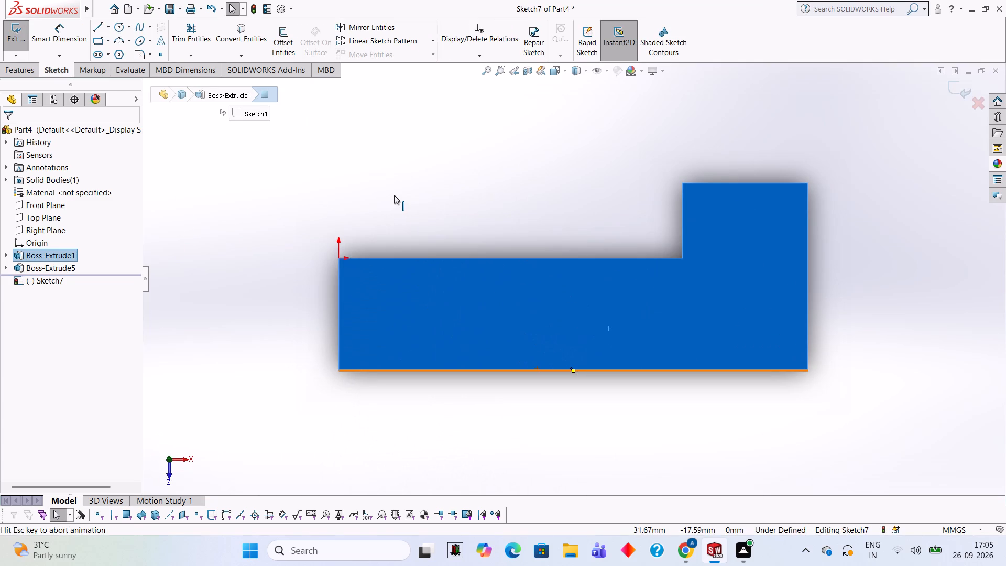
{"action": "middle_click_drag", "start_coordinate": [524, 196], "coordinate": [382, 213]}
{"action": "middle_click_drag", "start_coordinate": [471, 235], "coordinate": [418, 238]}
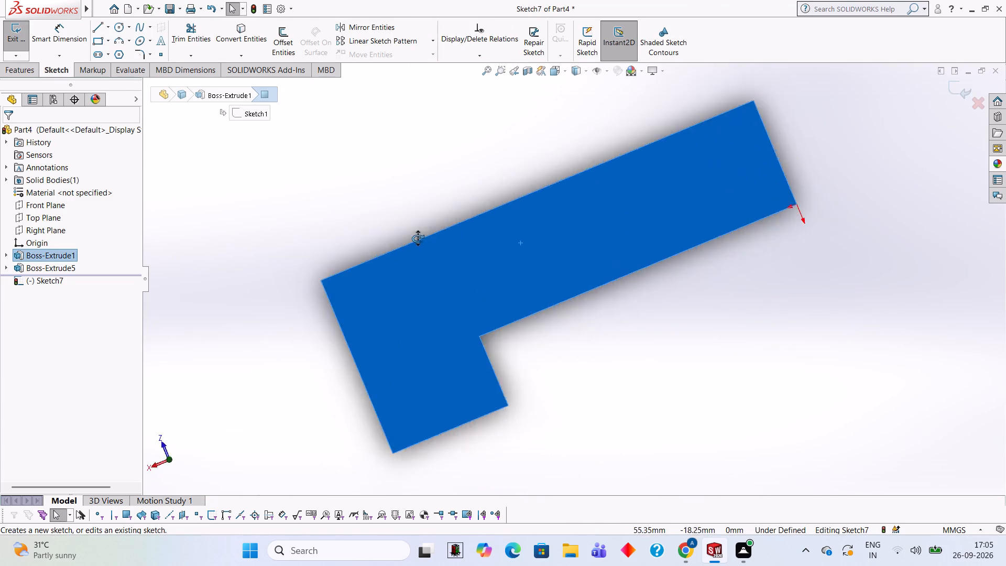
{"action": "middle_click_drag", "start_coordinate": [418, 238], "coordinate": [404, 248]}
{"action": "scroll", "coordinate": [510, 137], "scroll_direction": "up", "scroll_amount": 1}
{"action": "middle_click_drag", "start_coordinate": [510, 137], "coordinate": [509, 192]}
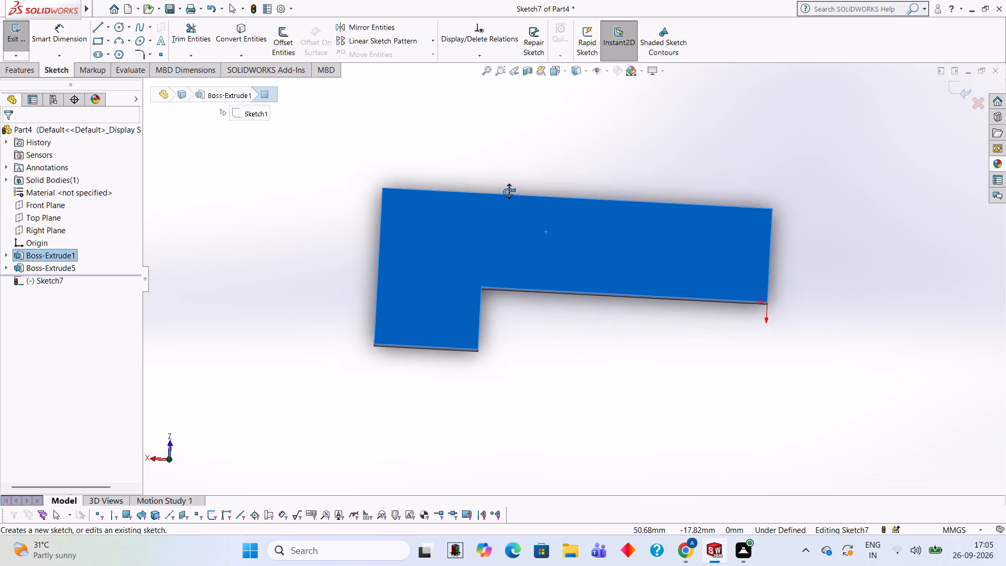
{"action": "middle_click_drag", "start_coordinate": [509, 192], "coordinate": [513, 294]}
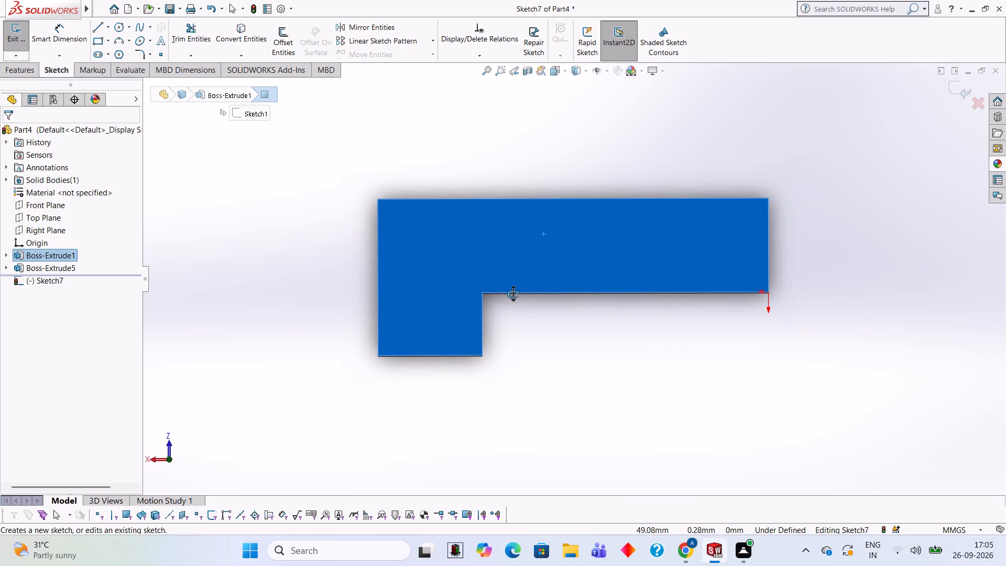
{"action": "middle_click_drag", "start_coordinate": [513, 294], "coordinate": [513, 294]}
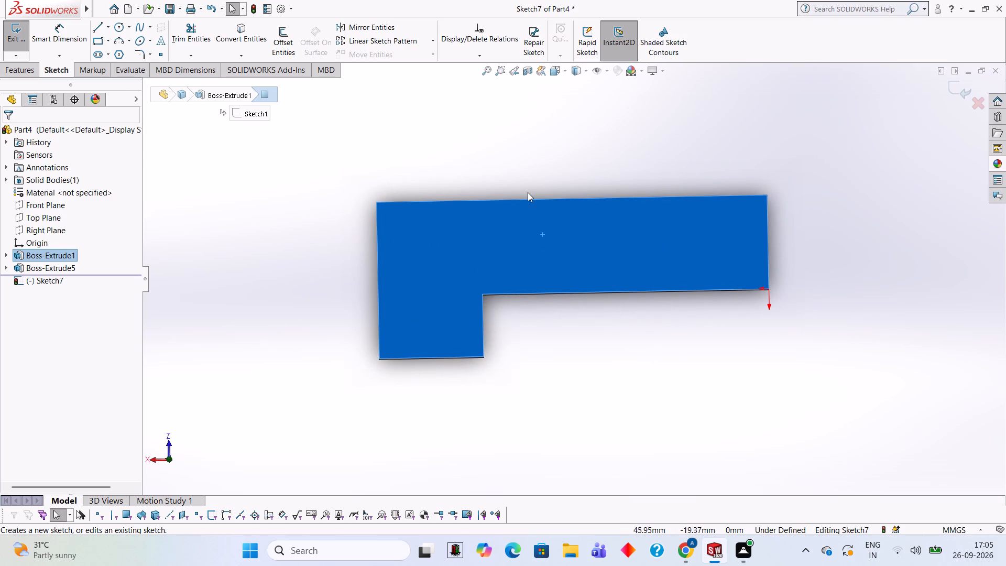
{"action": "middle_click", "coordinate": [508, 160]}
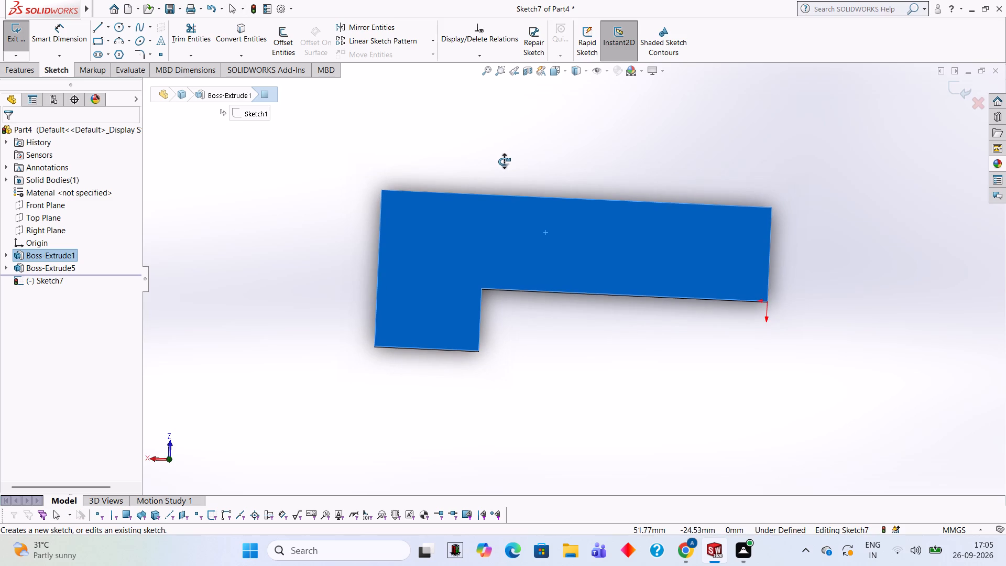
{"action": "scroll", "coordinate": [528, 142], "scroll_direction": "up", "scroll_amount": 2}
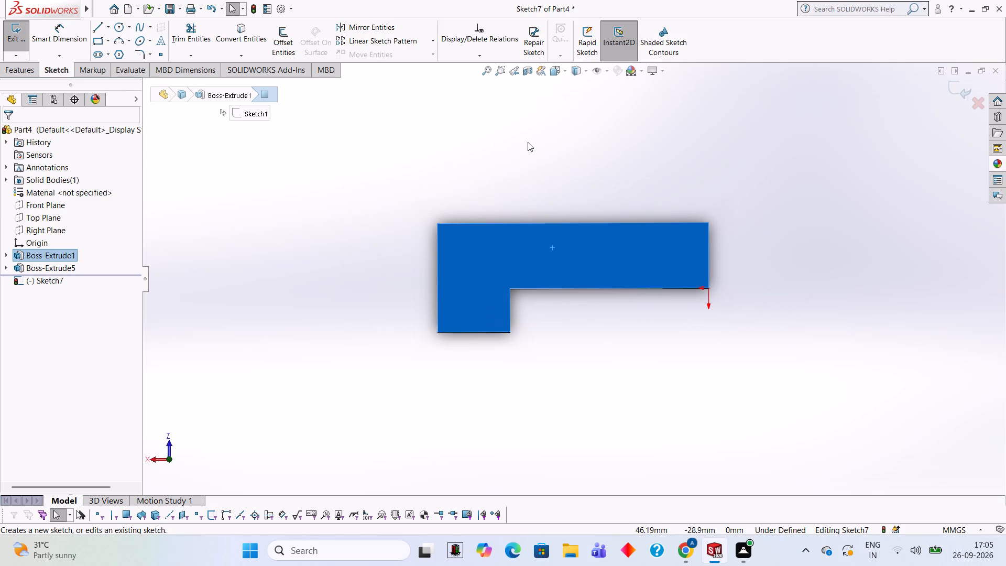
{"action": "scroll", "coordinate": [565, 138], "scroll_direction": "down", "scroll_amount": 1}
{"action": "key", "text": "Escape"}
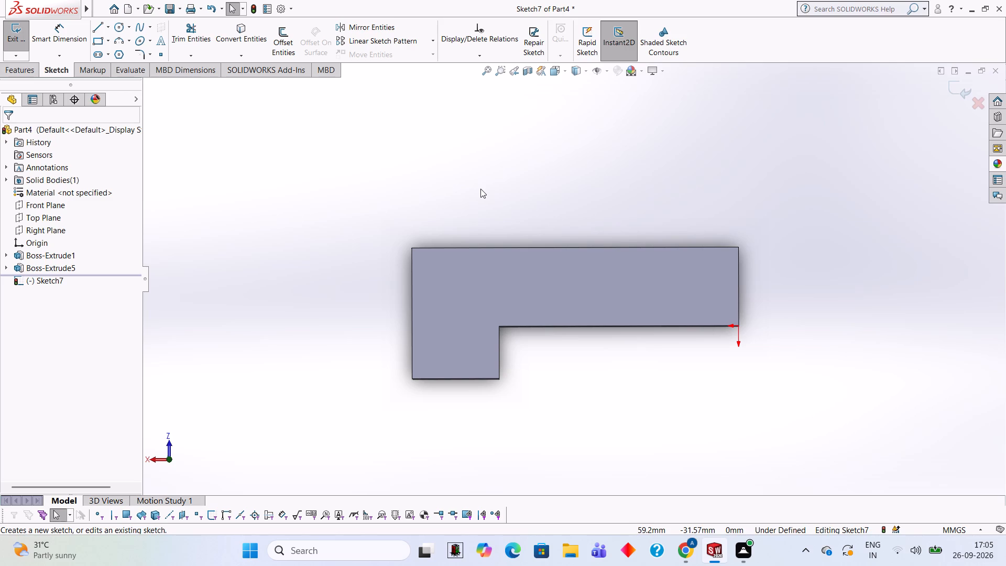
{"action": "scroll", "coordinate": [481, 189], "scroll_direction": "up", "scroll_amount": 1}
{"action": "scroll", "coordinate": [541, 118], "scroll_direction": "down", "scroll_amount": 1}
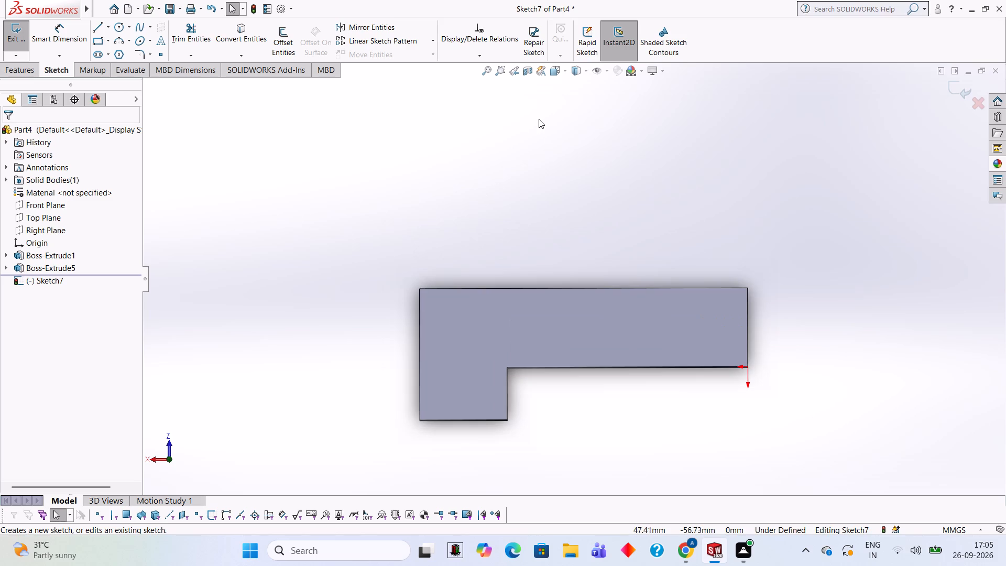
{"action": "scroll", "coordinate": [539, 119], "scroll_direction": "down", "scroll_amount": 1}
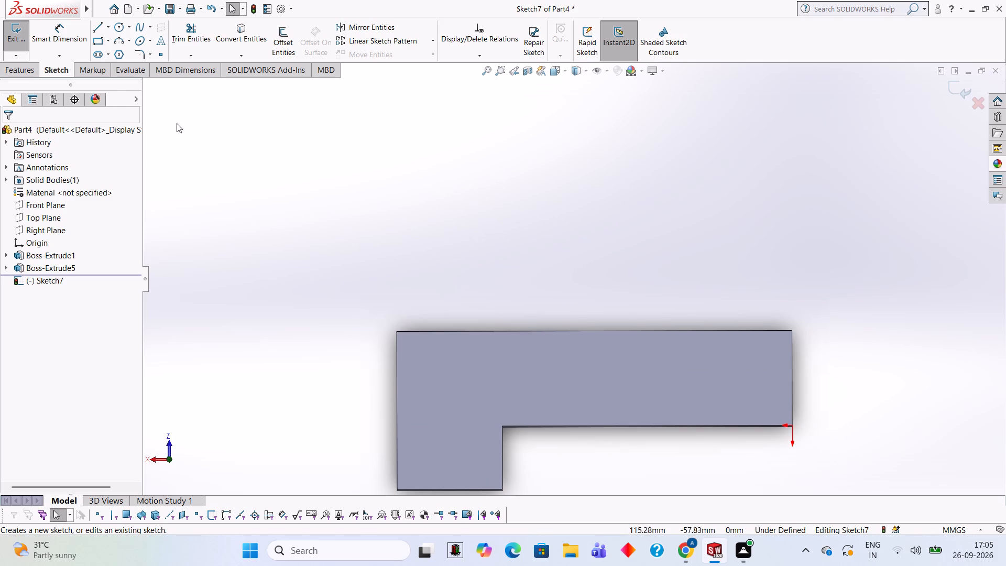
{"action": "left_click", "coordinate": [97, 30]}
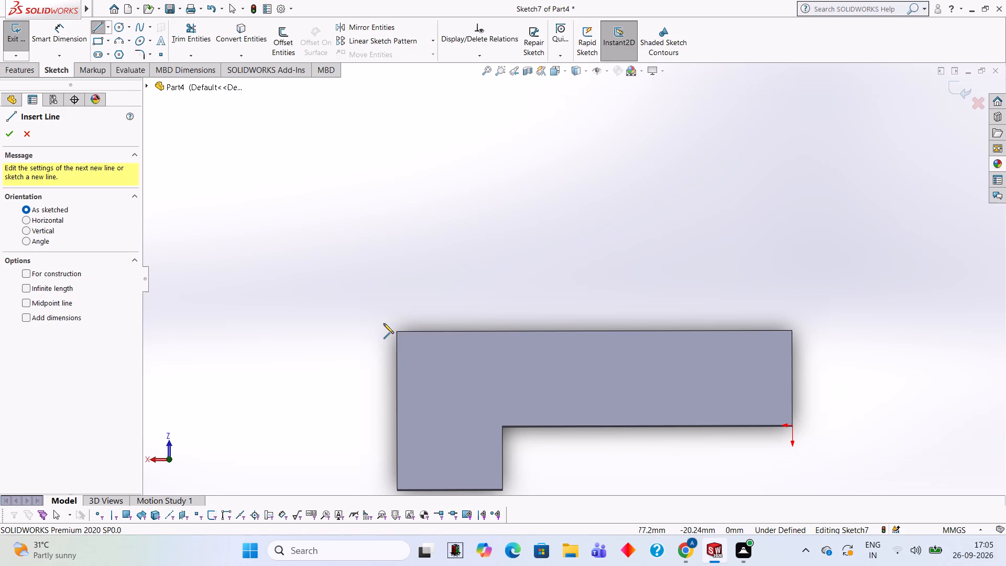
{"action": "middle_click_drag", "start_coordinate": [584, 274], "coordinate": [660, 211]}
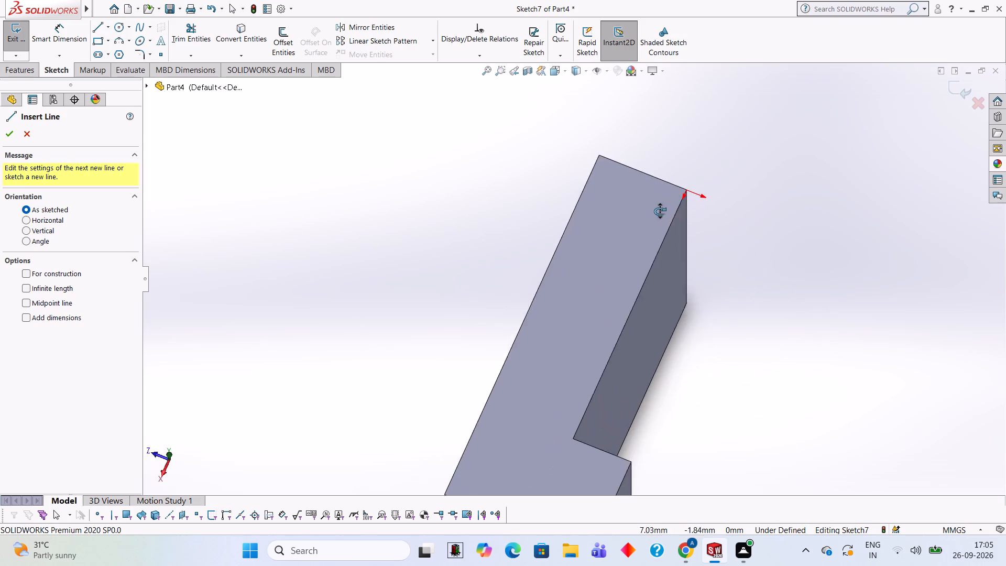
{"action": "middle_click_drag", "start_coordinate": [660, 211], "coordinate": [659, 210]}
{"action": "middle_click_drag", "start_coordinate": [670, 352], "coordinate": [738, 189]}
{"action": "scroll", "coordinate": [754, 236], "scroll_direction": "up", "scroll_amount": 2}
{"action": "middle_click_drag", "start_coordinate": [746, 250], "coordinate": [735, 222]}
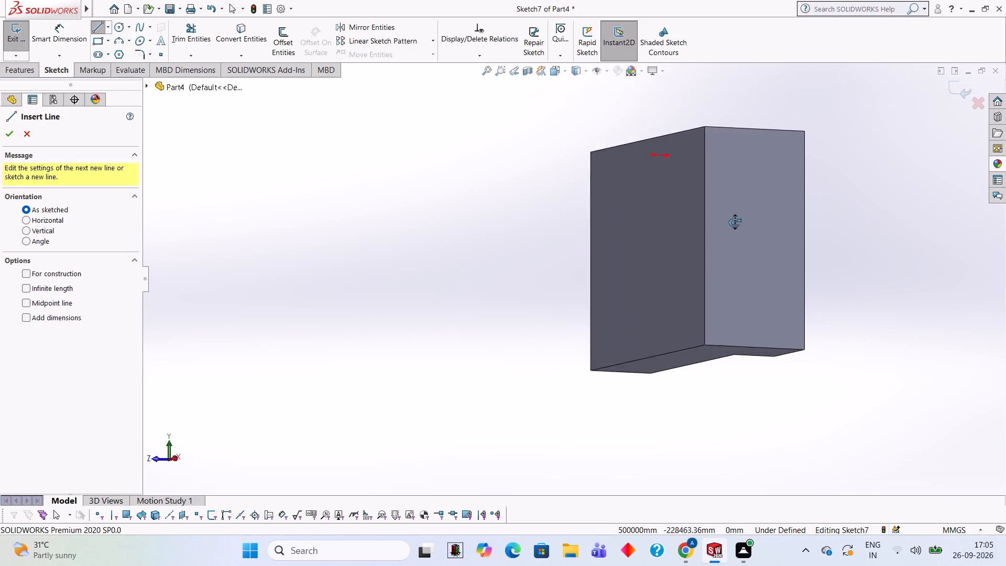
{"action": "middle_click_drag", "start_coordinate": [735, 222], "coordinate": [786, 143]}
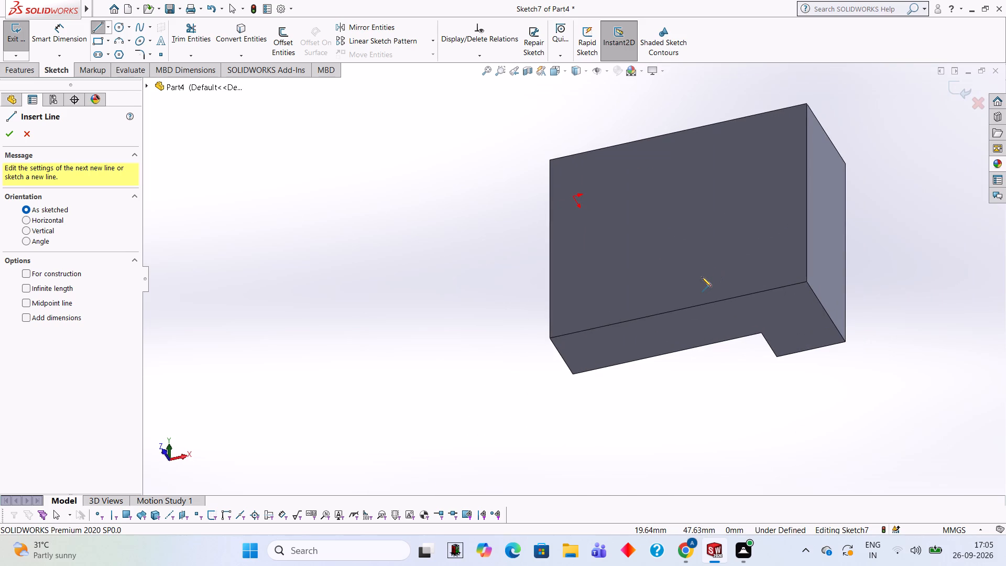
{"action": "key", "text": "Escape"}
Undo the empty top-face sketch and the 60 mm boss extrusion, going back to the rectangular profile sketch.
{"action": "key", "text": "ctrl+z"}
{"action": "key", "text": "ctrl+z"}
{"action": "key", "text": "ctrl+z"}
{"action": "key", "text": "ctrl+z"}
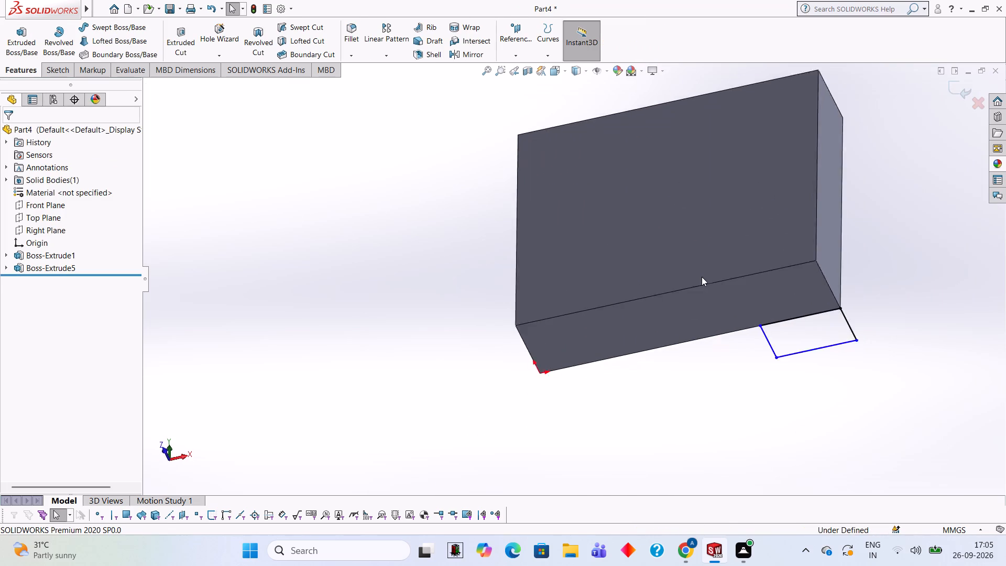
Undo all remaining sketches and features, including the base block, going back to an empty part.
{"action": "key", "text": "ctrl+z"}
{"action": "key", "text": "ctrl+z"}
{"action": "key", "text": "ctrl+z"}
{"action": "key", "text": "ctrl+z"}
{"action": "key", "text": "ctrl+z"}
{"action": "key", "text": "ctrl+z"}
{"action": "key", "text": "ctrl+z"}
{"action": "key", "text": "ctrl+z"}
{"action": "key", "text": "ctrl+z"}
{"action": "key", "text": "ctrl+z"}
{"action": "key", "text": "ctrl+z"}
{"action": "key", "text": "ctrl+z"}
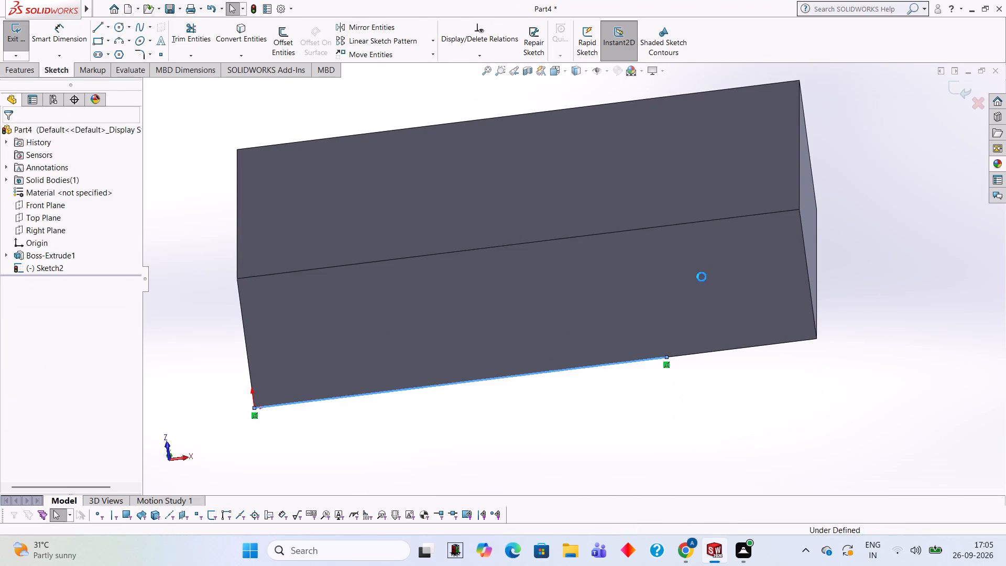
{"action": "key", "text": "ctrl+z"}
{"action": "key", "text": "ctrl+z"}
{"action": "key", "text": "ctrl+z"}
{"action": "key", "text": "ctrl+z"}
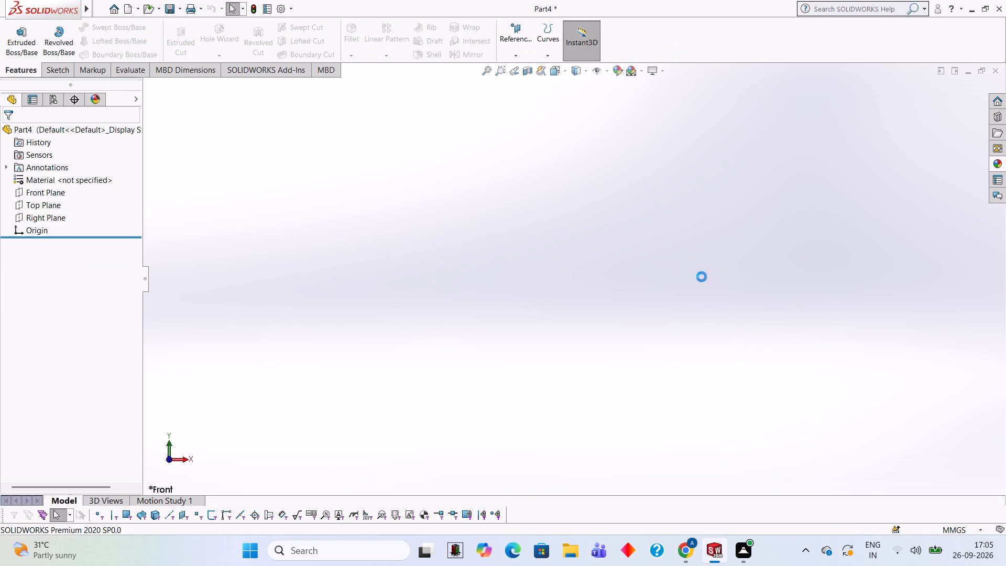
Sketch a closed L-shaped profile on the Front Plane from the origin with sides 75, 30, 20, 12, 55 and 18 mm.
{"action": "left_click", "coordinate": [36, 189]}
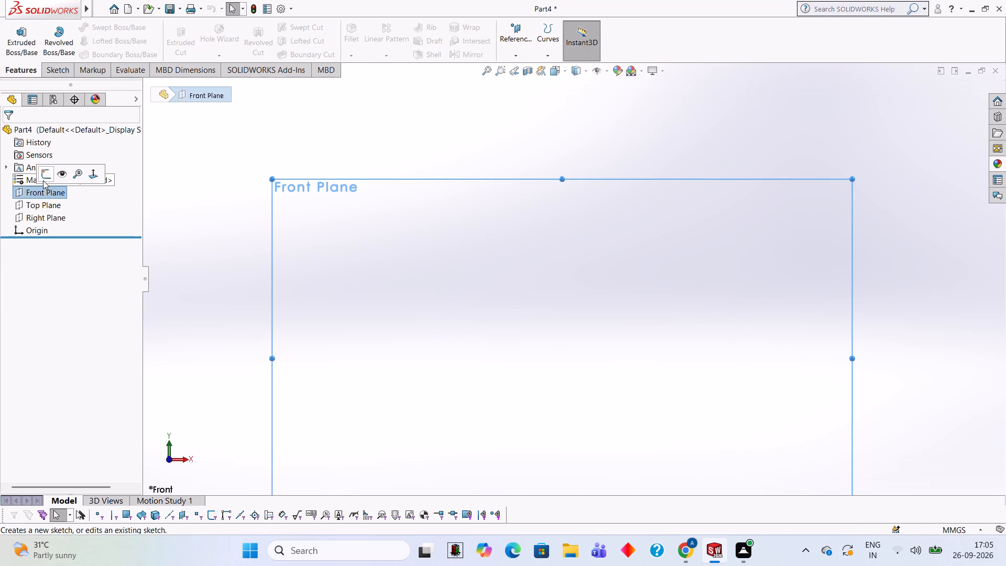
{"action": "left_click", "coordinate": [45, 176]}
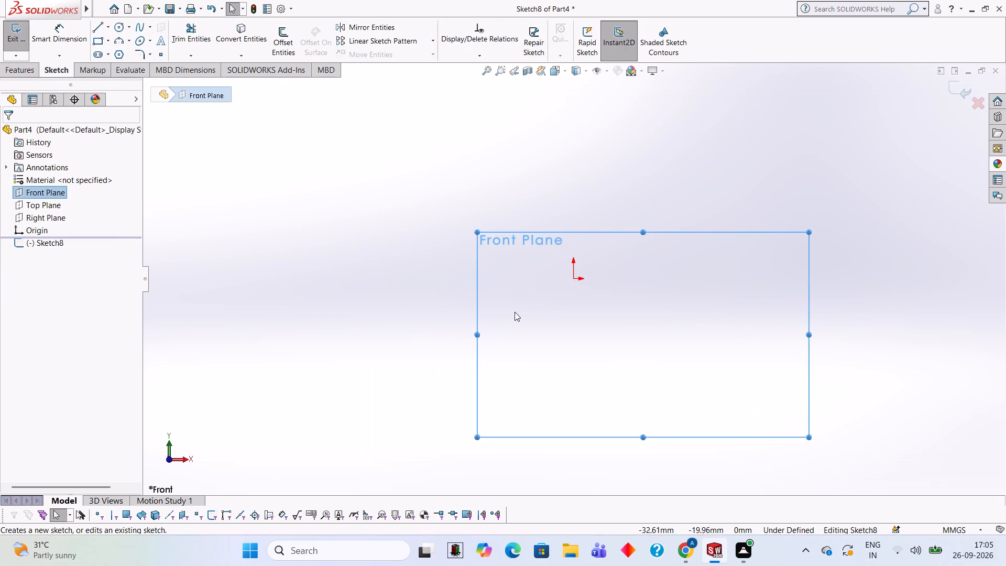
{"action": "left_click", "coordinate": [515, 312]}
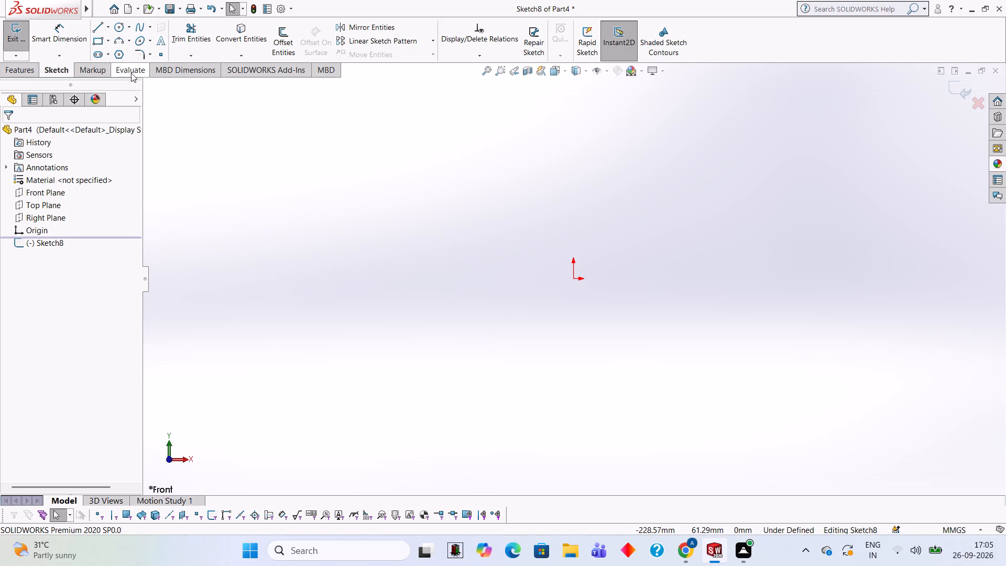
{"action": "left_click", "coordinate": [94, 21]}
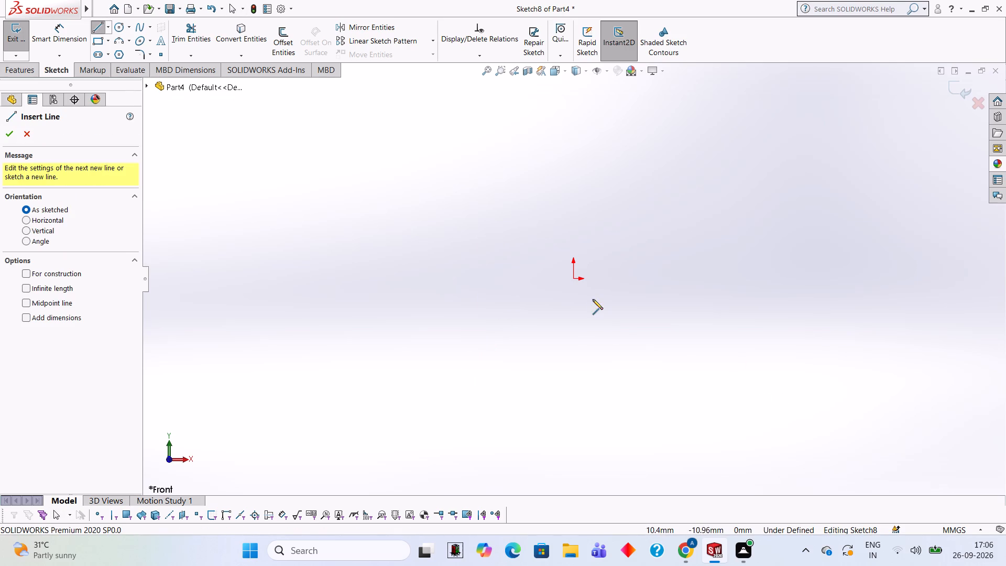
{"action": "left_click", "coordinate": [573, 277]}
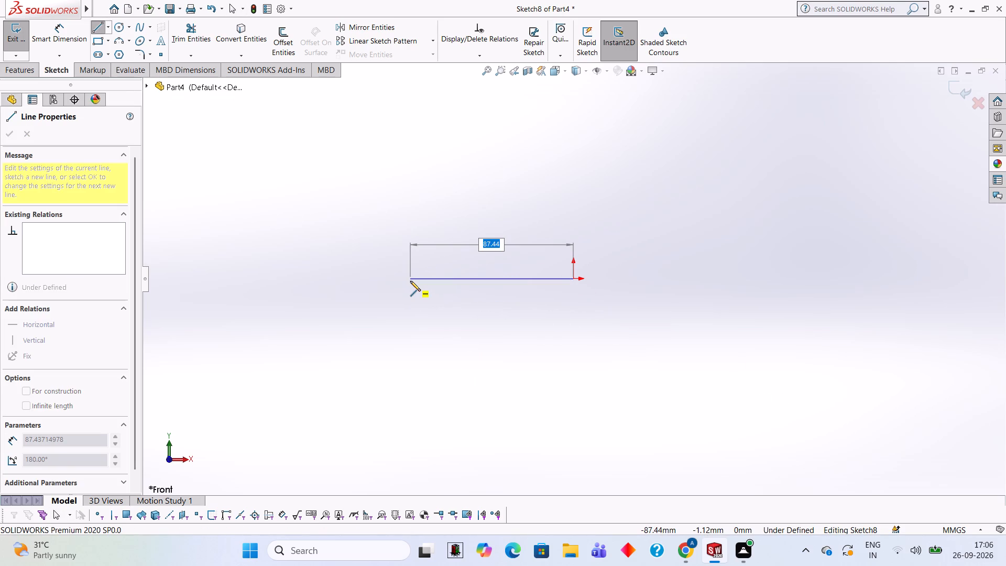
{"action": "type", "text": "75"}
{"action": "key", "text": "Return"}
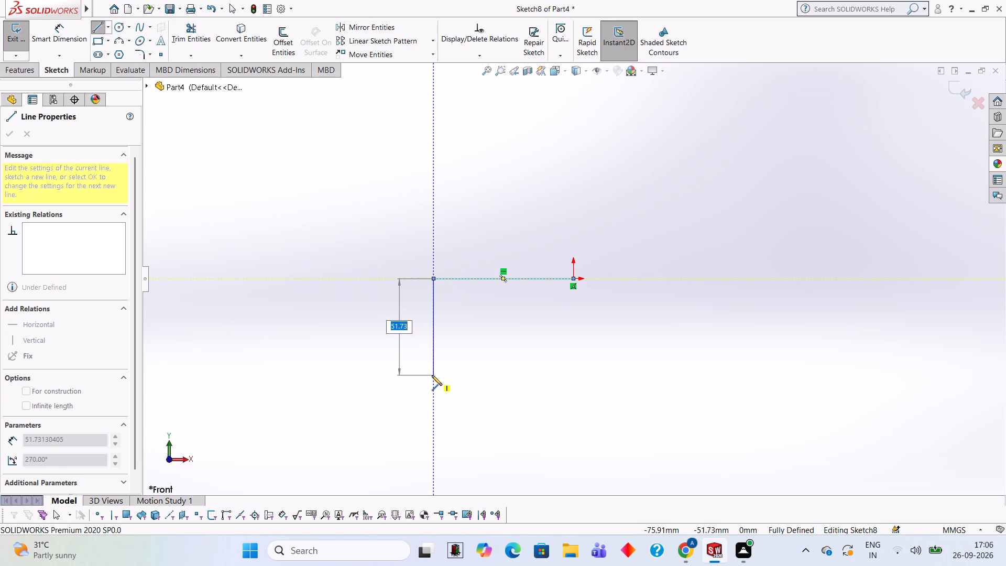
{"action": "type", "text": "30"}
{"action": "key", "text": "Return"}
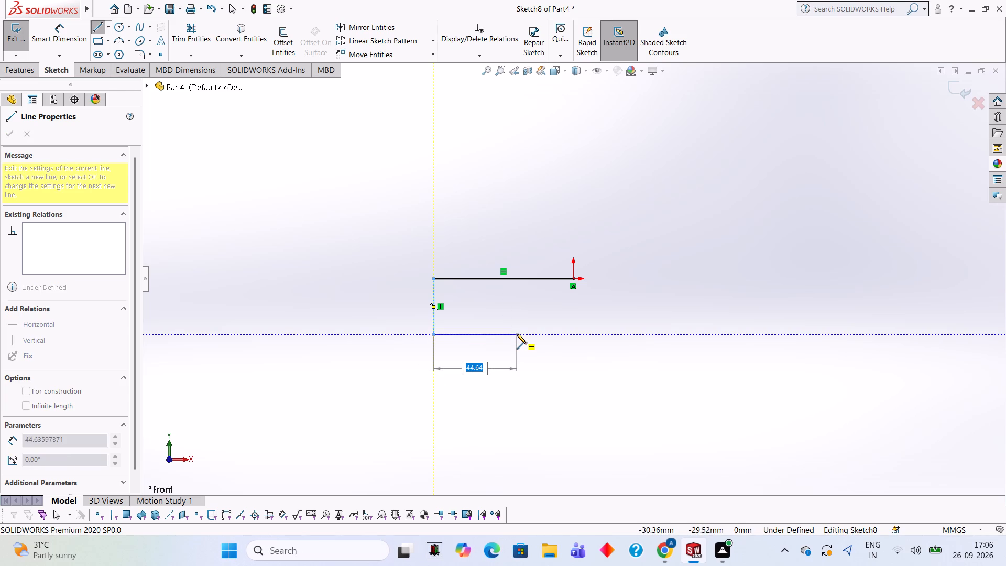
{"action": "type", "text": "20"}
{"action": "key", "text": "Return"}
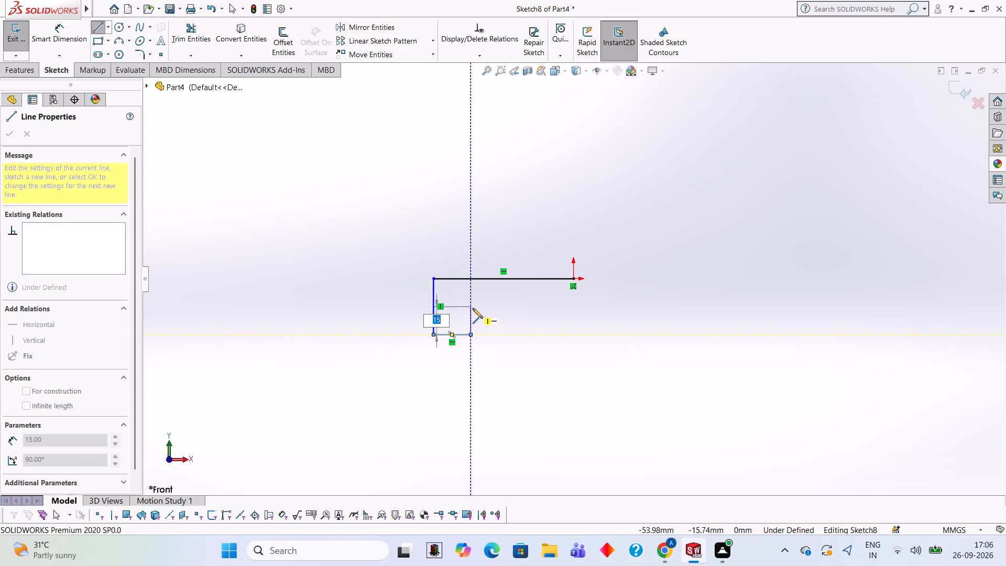
{"action": "type", "text": "12"}
{"action": "key", "text": "Return"}
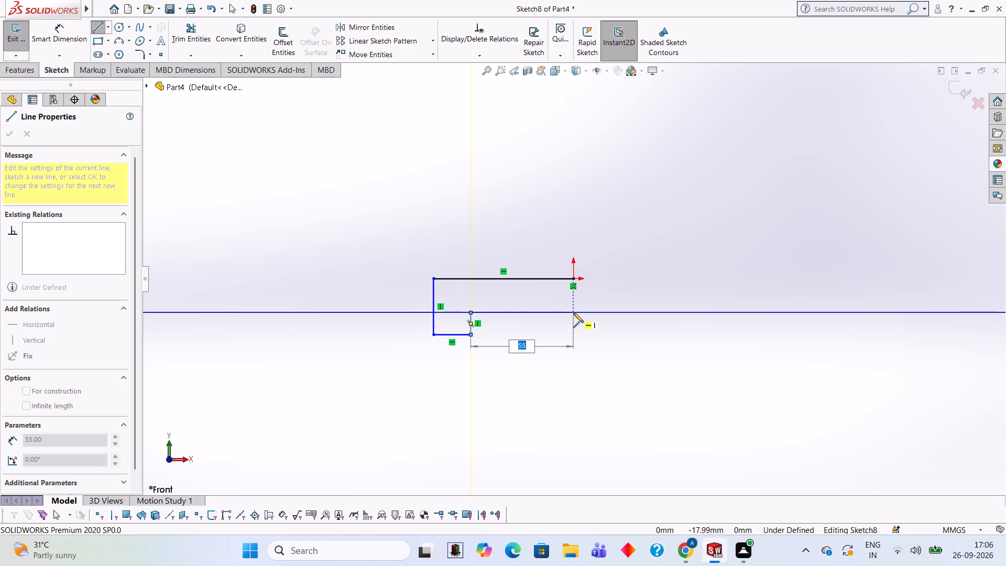
{"action": "key", "text": "Return"}
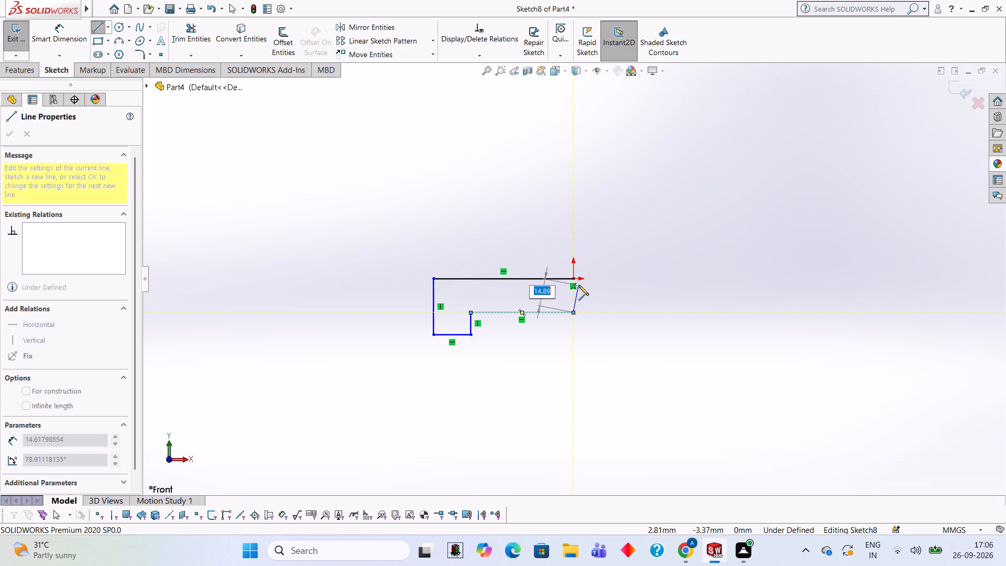
{"action": "left_click", "coordinate": [573, 277]}
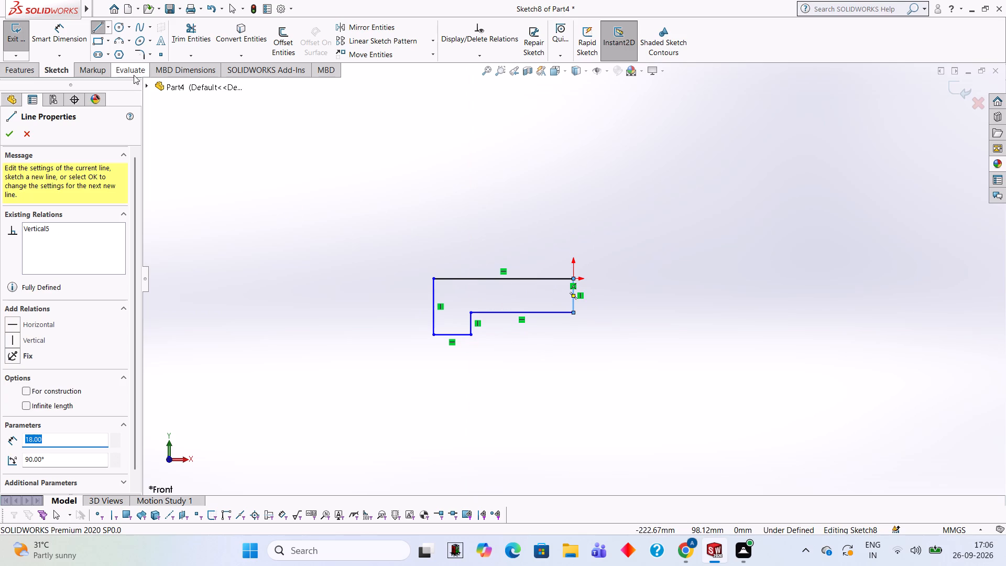
Extrude the L-shaped profile 60 mm with a blind boss extrusion from the sketch plane.
{"action": "left_click", "coordinate": [31, 76]}
{"action": "left_click", "coordinate": [31, 55]}
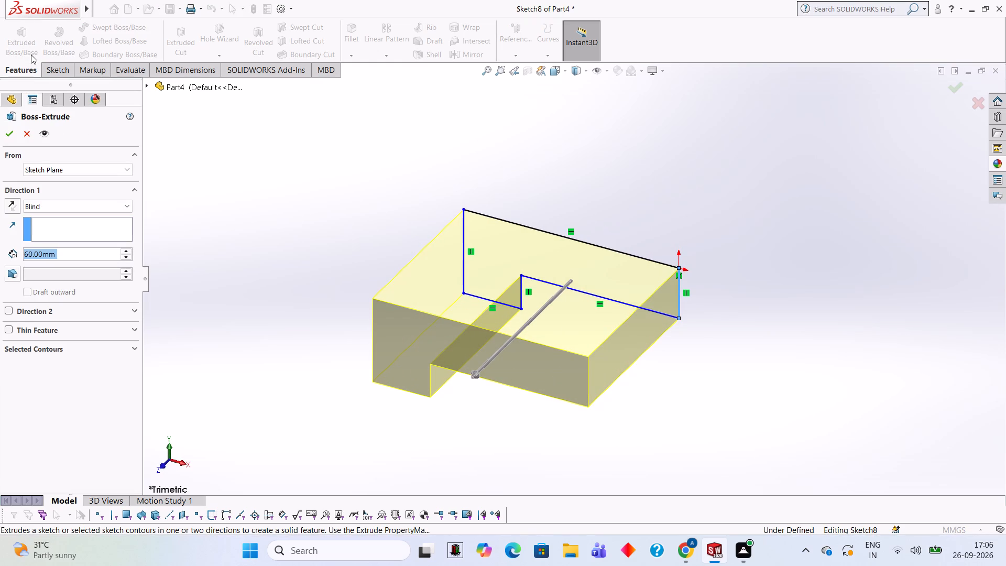
{"action": "left_click", "coordinate": [9, 137]}
{"action": "left_click", "coordinate": [360, 200]}
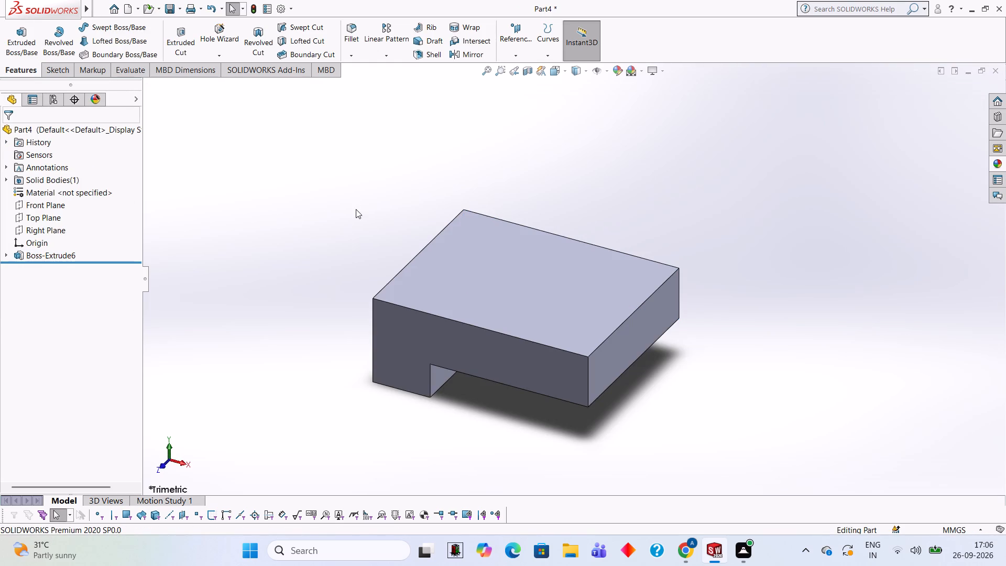
Open a sketch on the body's rear L-shaped face containing the origin, viewed square-on.
{"action": "middle_click_drag", "start_coordinate": [362, 212], "coordinate": [438, 200]}
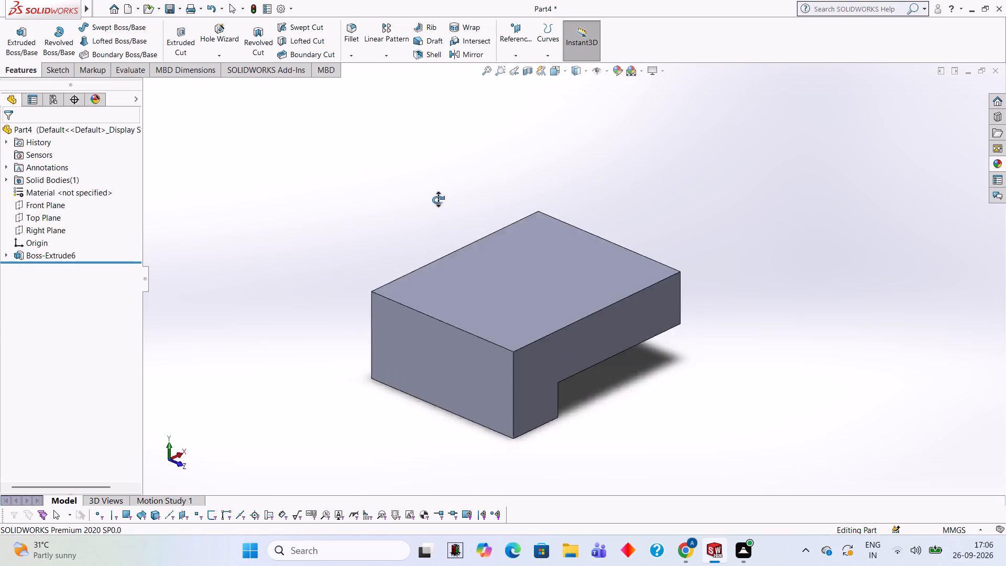
{"action": "middle_click_drag", "start_coordinate": [438, 200], "coordinate": [595, 195]}
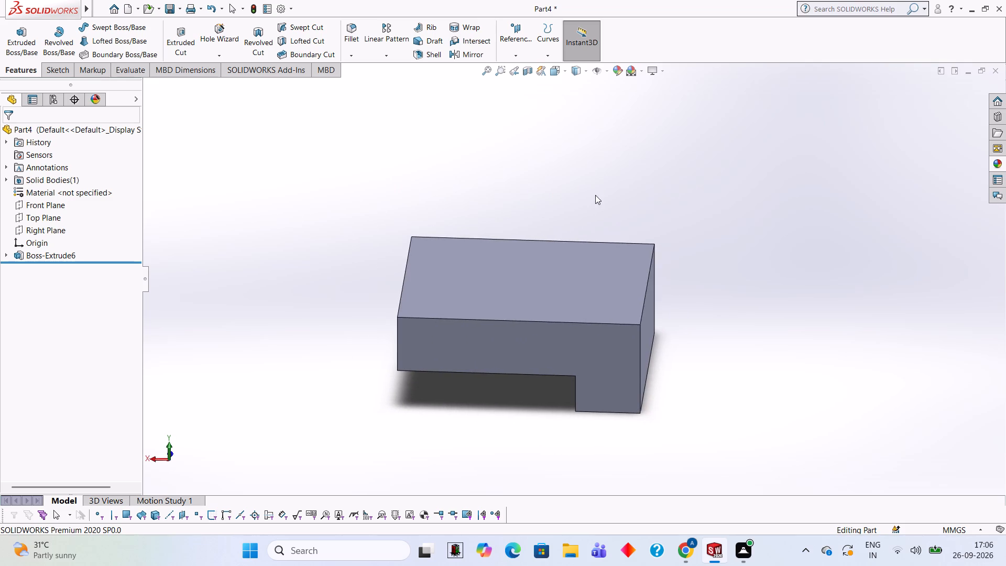
{"action": "left_click", "coordinate": [567, 347]}
{"action": "left_click", "coordinate": [609, 318]}
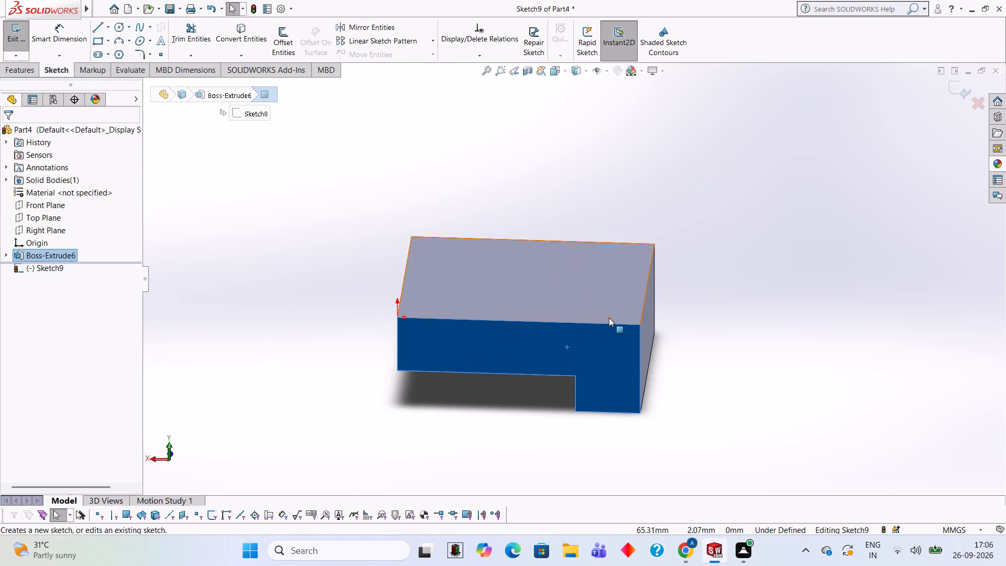
{"action": "key", "text": "ctrl+8"}
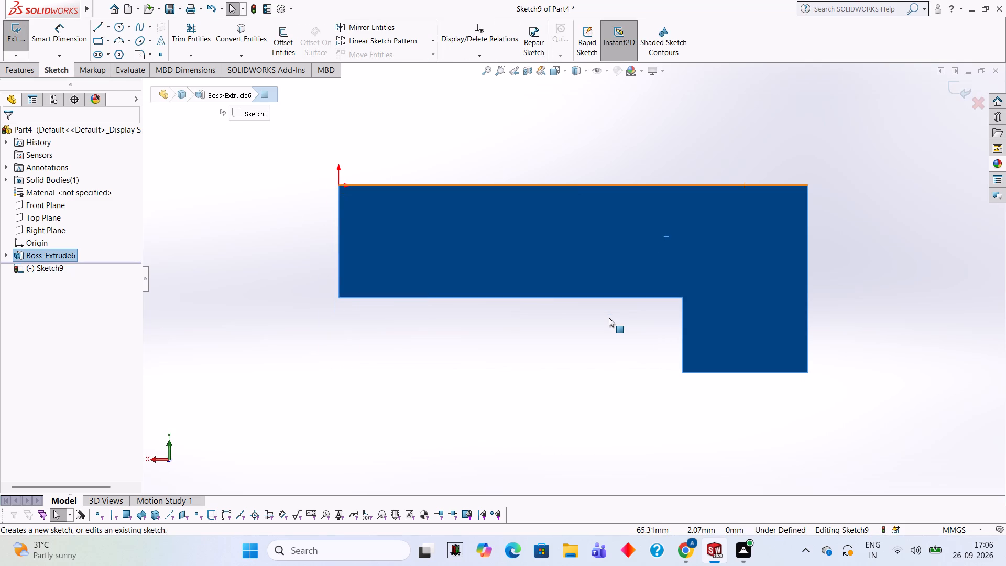
{"action": "scroll", "coordinate": [713, 154], "scroll_direction": "up", "scroll_amount": 2}
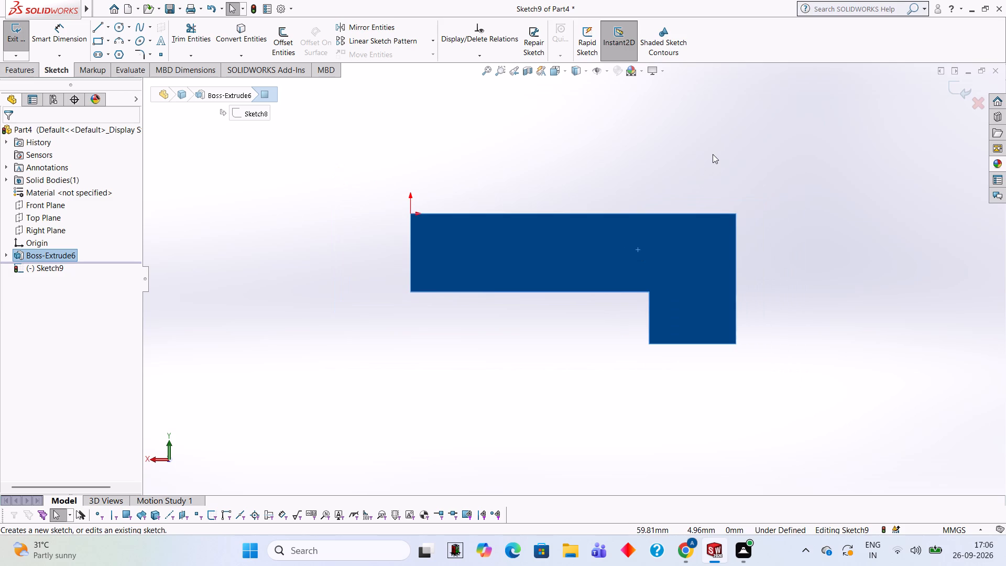
{"action": "scroll", "coordinate": [707, 138], "scroll_direction": "down", "scroll_amount": 1}
{"action": "middle_click_drag", "start_coordinate": [789, 138], "coordinate": [762, 143]}
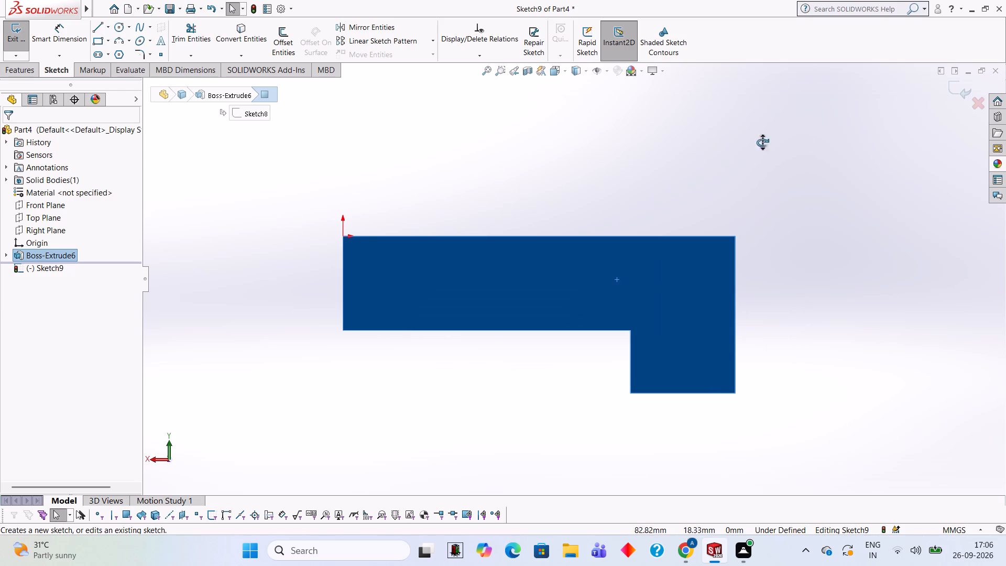
{"action": "middle_click_drag", "start_coordinate": [762, 143], "coordinate": [791, 157]}
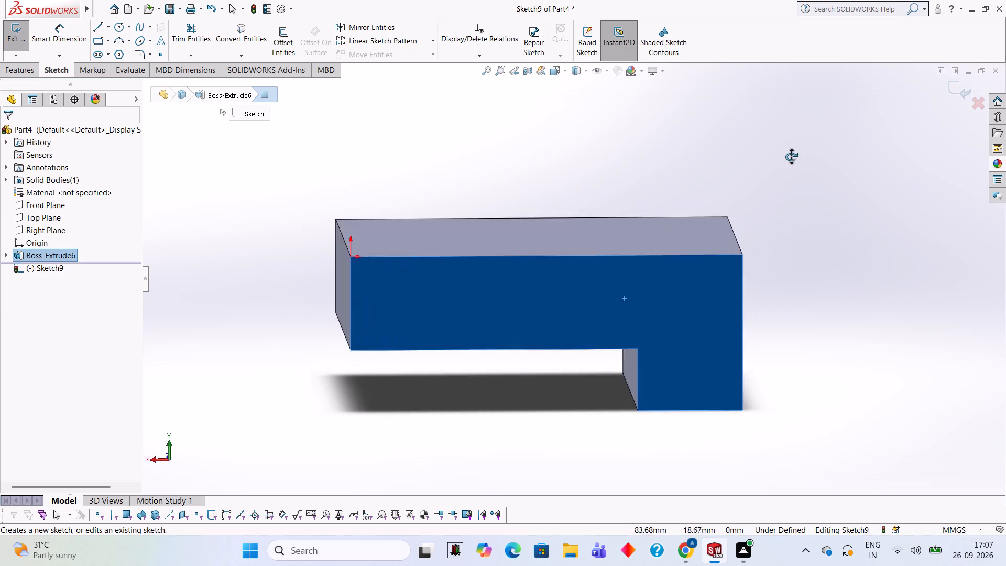
{"action": "middle_click_drag", "start_coordinate": [791, 157], "coordinate": [780, 150]}
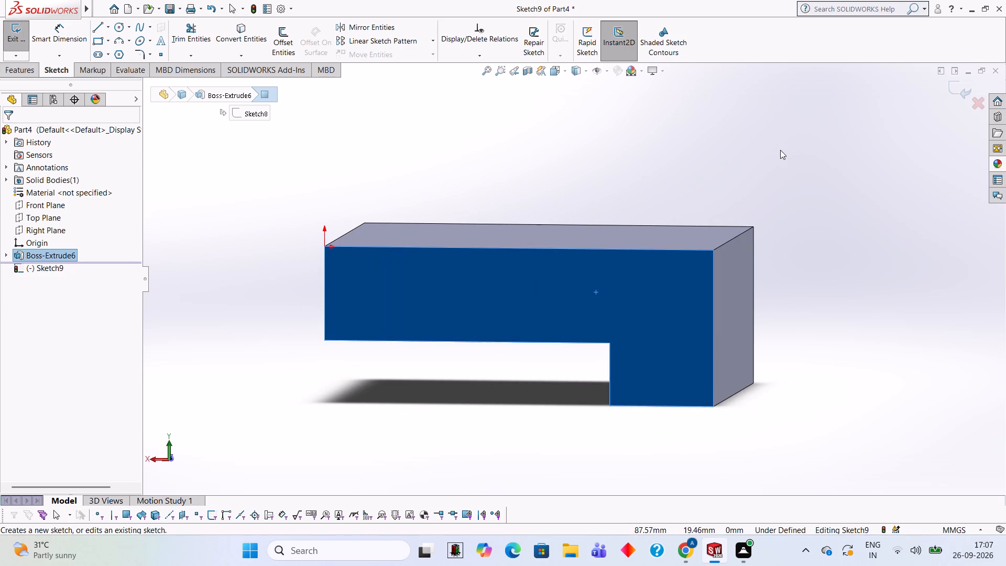
{"action": "key", "text": "ctrl+8"}
{"action": "scroll", "coordinate": [780, 150], "scroll_direction": "up", "scroll_amount": 2}
{"action": "scroll", "coordinate": [780, 150], "scroll_direction": "down", "scroll_amount": 2}
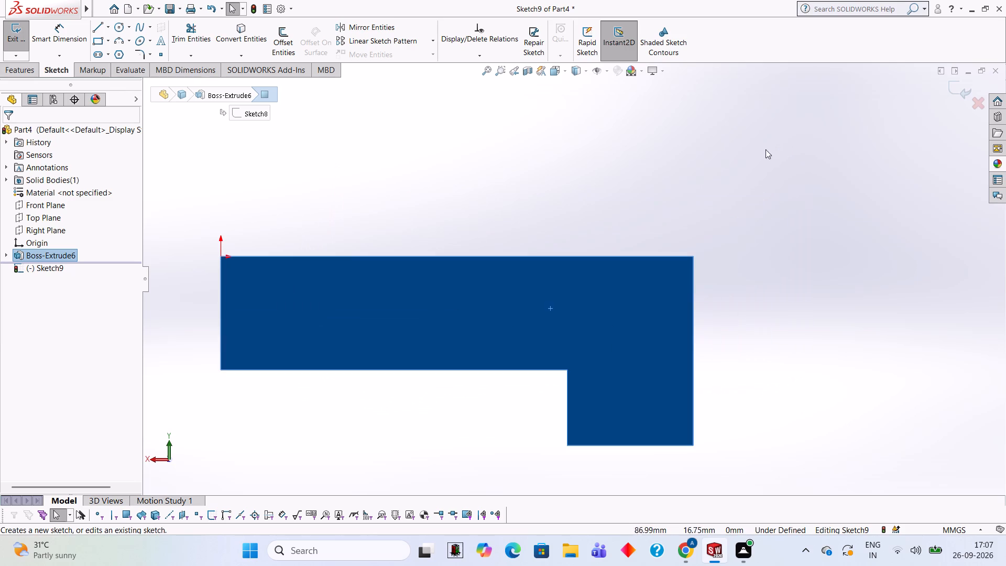
{"action": "scroll", "coordinate": [370, 146], "scroll_direction": "up", "scroll_amount": 1}
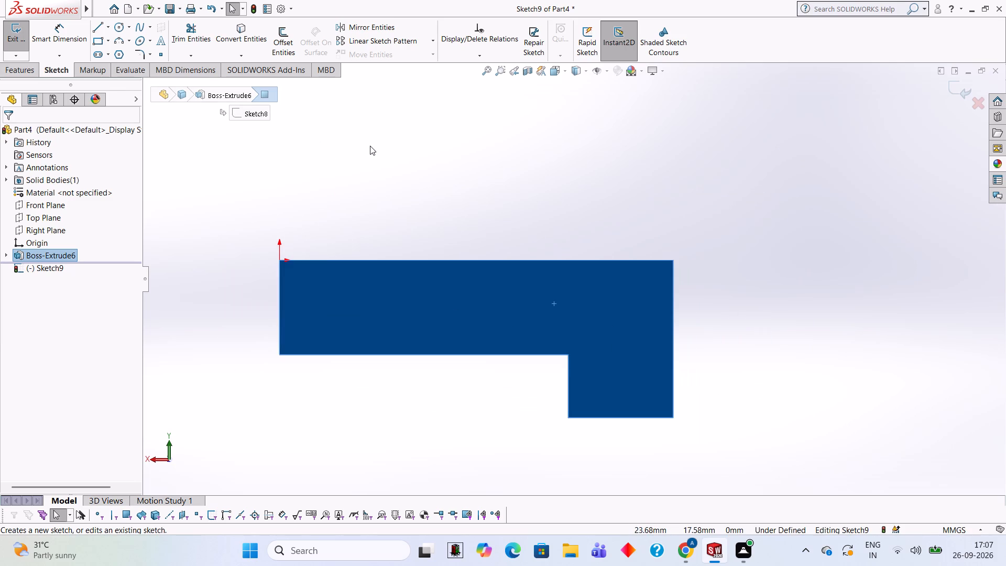
{"action": "scroll", "coordinate": [460, 135], "scroll_direction": "up", "scroll_amount": 2}
{"action": "scroll", "coordinate": [515, 137], "scroll_direction": "down", "scroll_amount": 1}
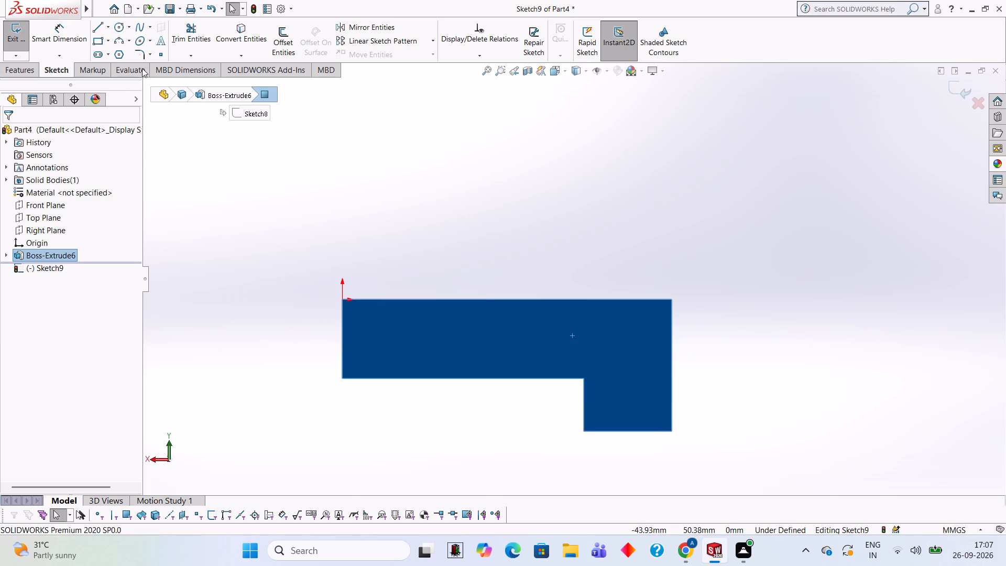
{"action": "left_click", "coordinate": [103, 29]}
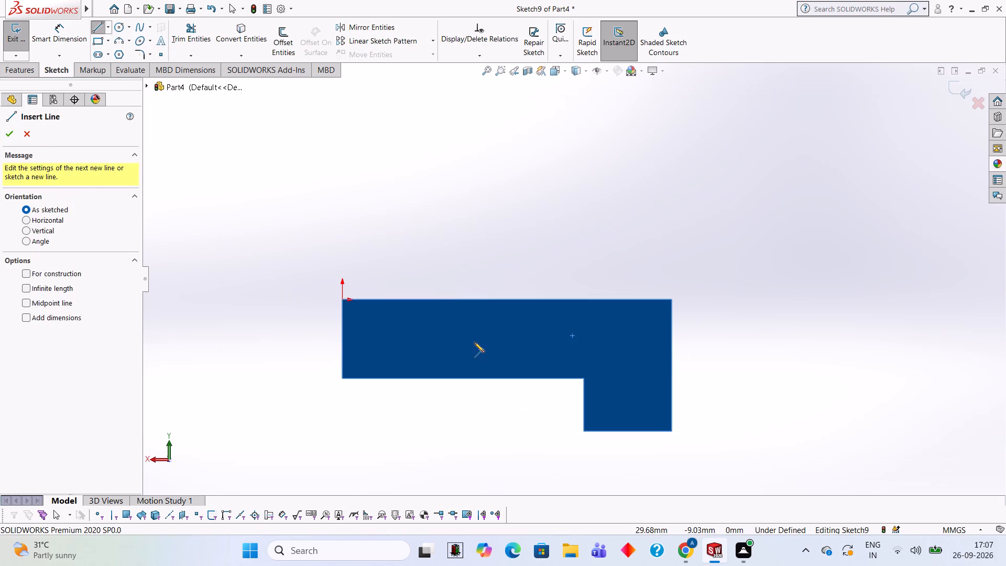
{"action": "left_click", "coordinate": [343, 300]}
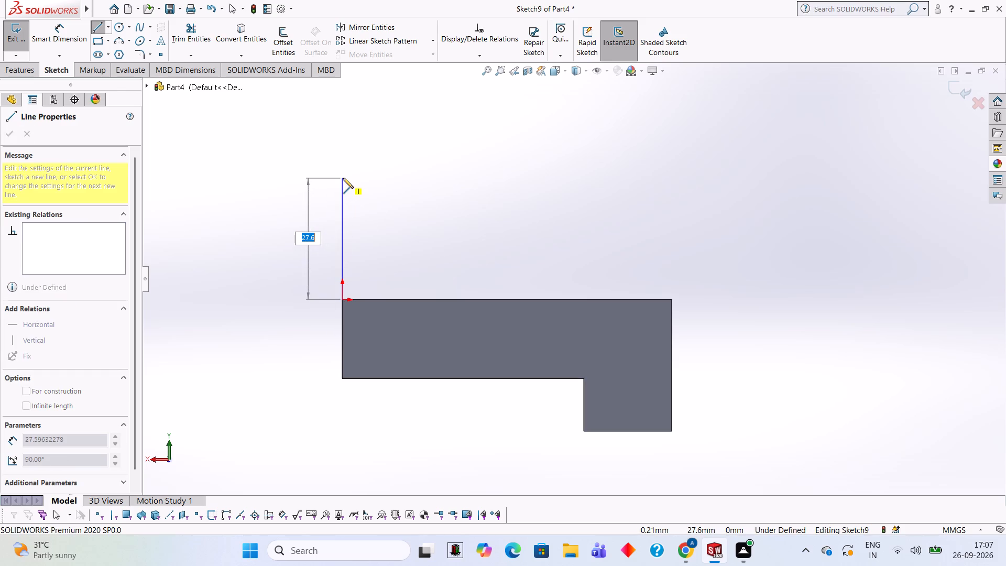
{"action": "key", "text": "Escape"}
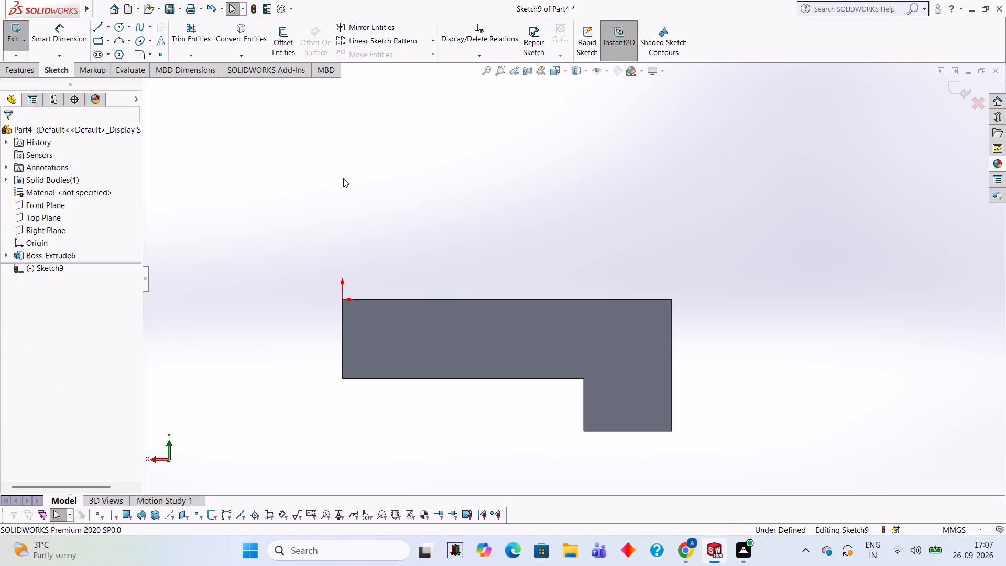
Sketch a 58 mm line vertically up from the lower corner of the 18 mm end, then a 95 mm horizontal line over the body.
{"action": "left_click", "coordinate": [93, 28]}
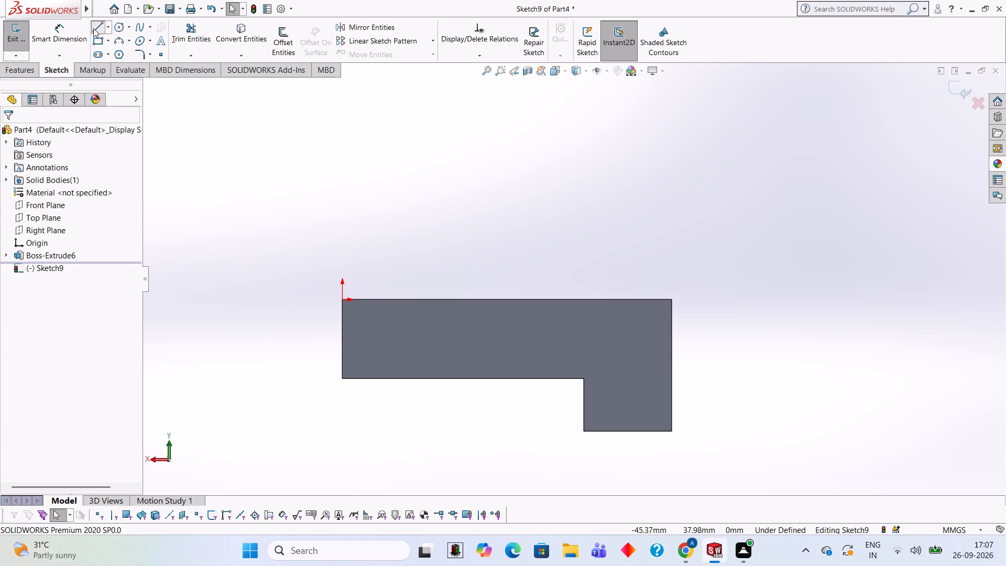
{"action": "left_click", "coordinate": [342, 379]}
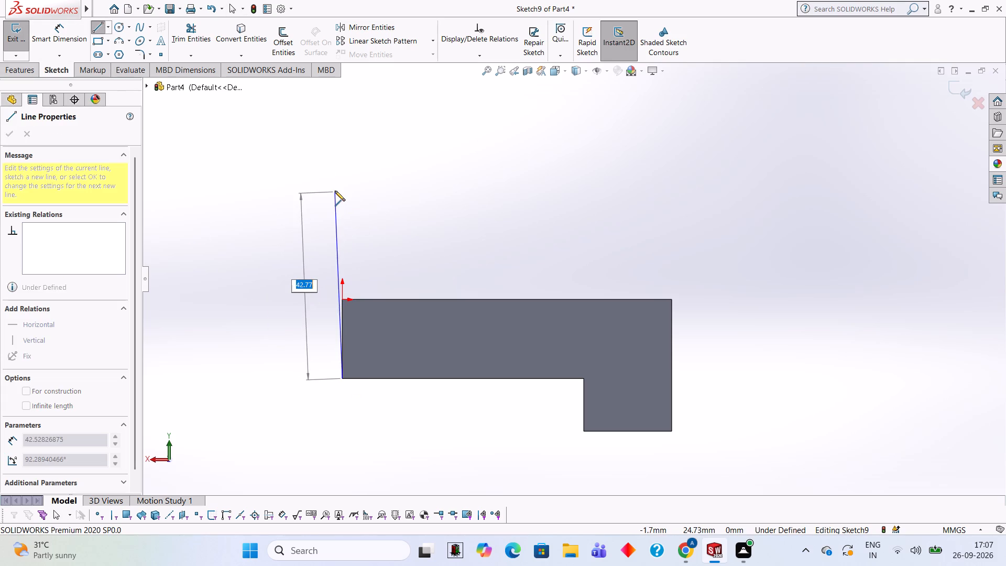
{"action": "type", "text": "58"}
{"action": "key", "text": "Return"}
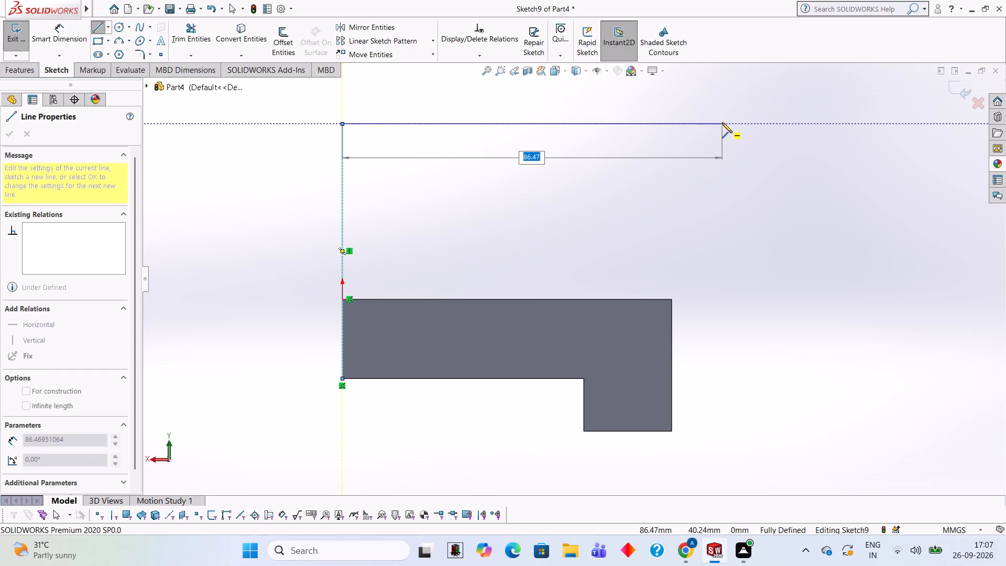
{"action": "type", "text": "95"}
{"action": "key", "text": "Return"}
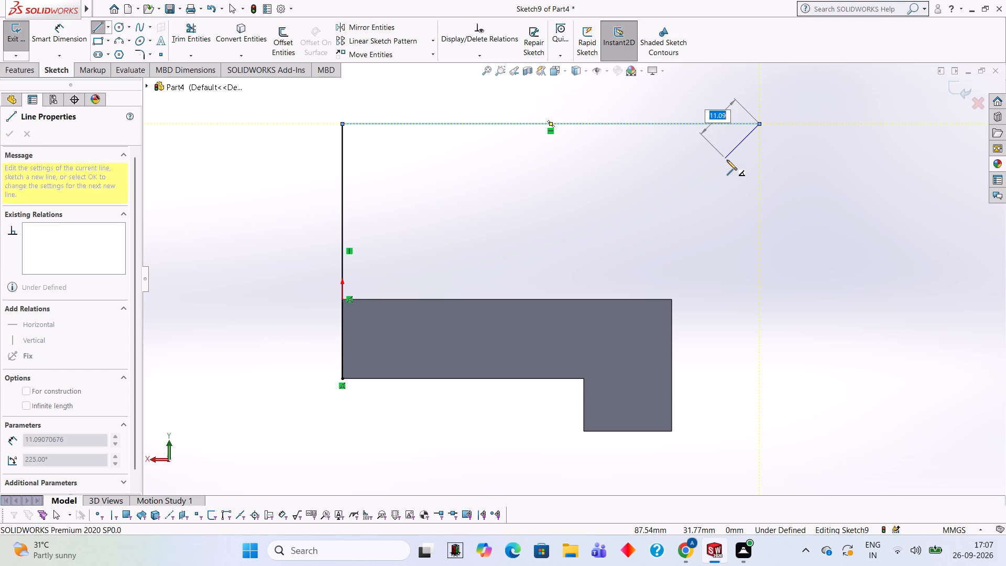
{"action": "key", "text": "Escape"}
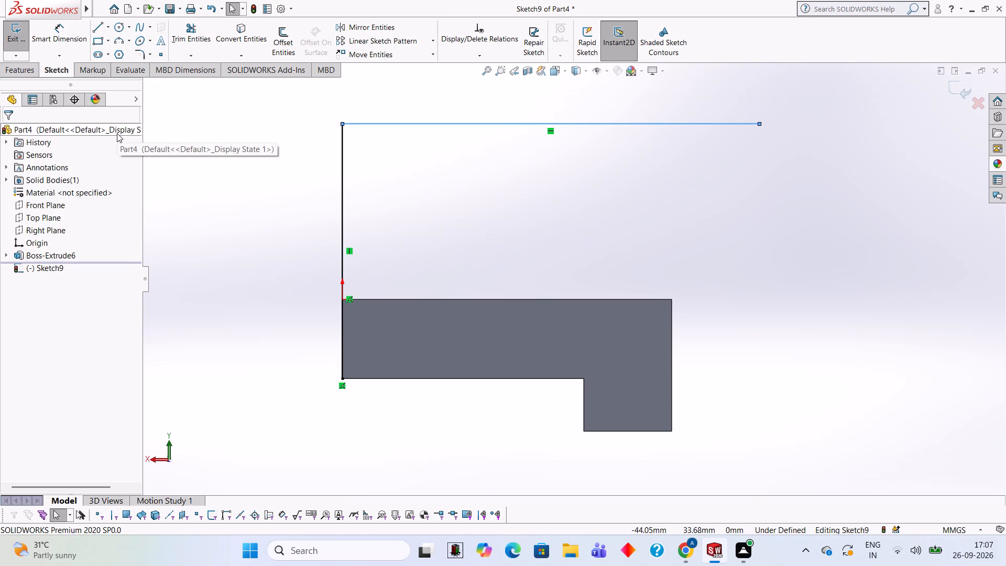
Sketch a 65 mm horizontal line outward from the body's upper corner opposite the origin, then a 58 mm vertical line up from its end.
{"action": "left_click", "coordinate": [93, 33]}
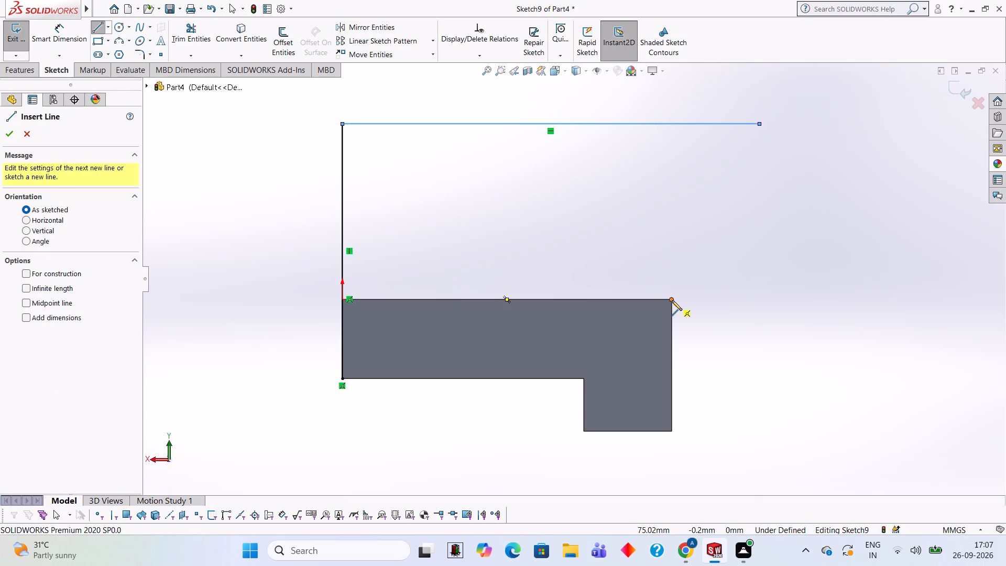
{"action": "left_click", "coordinate": [672, 300]}
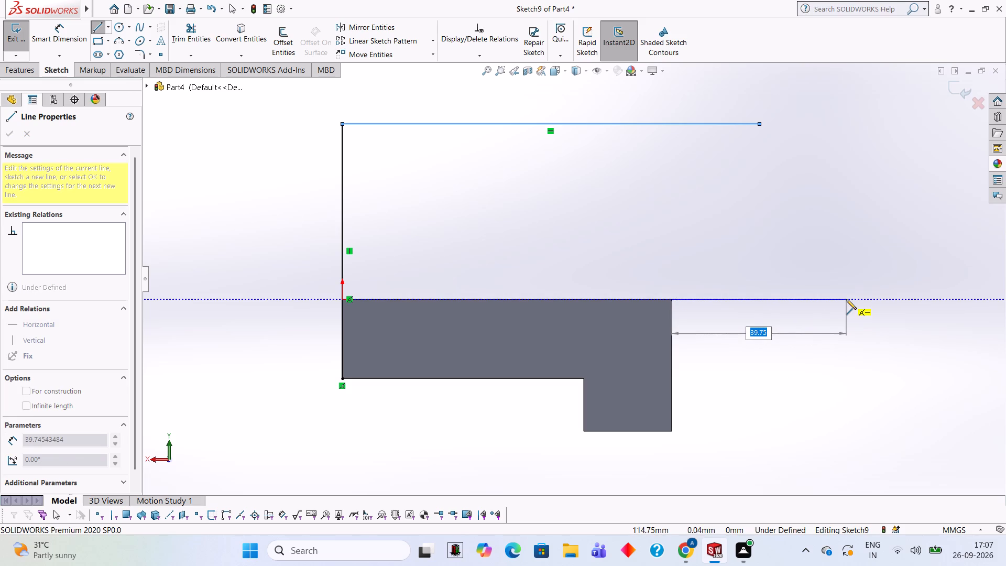
{"action": "type", "text": "65"}
{"action": "key", "text": "Return"}
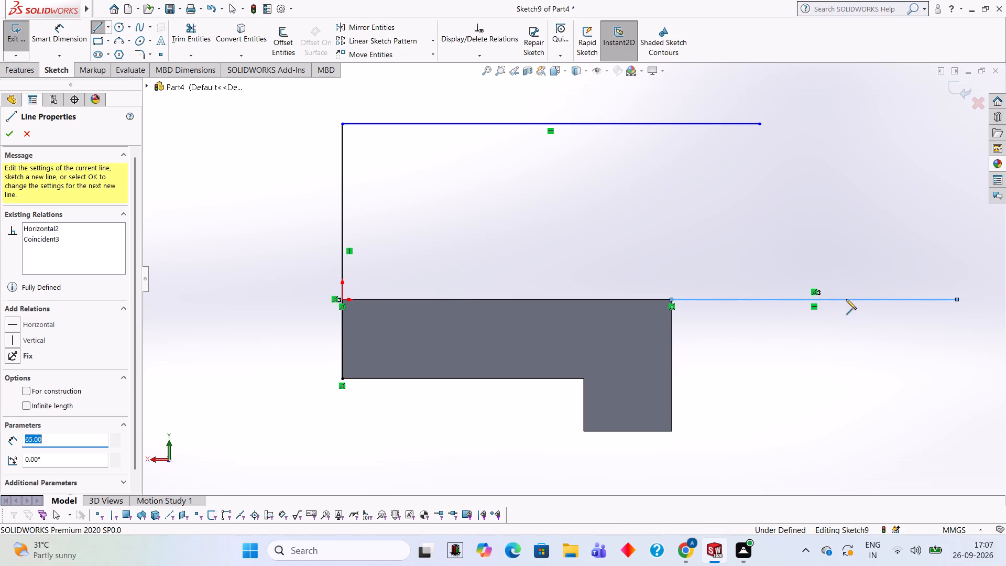
{"action": "scroll", "coordinate": [846, 299], "scroll_direction": "up", "scroll_amount": 1}
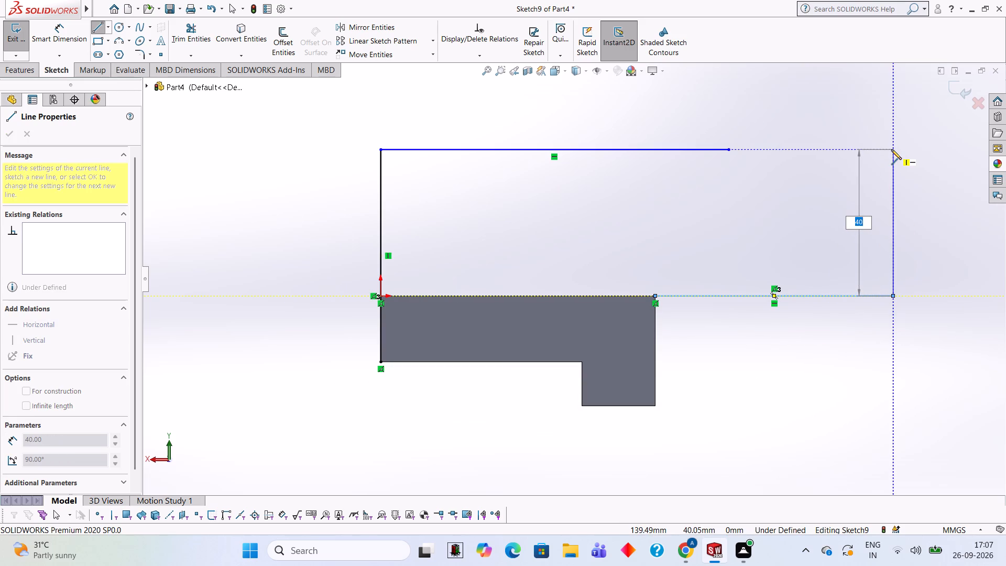
{"action": "type", "text": "58"}
{"action": "key", "text": "Return"}
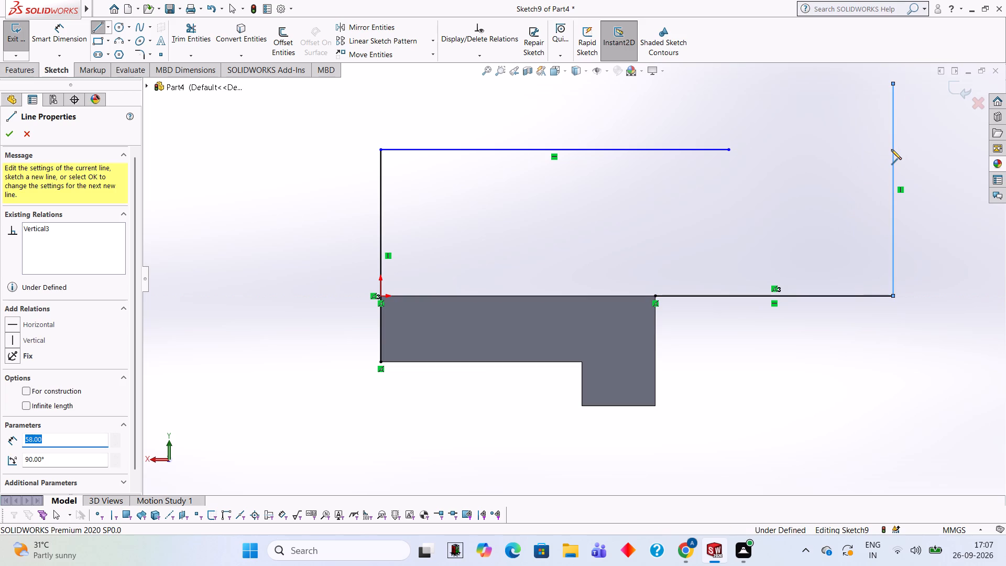
{"action": "key", "text": "Escape"}
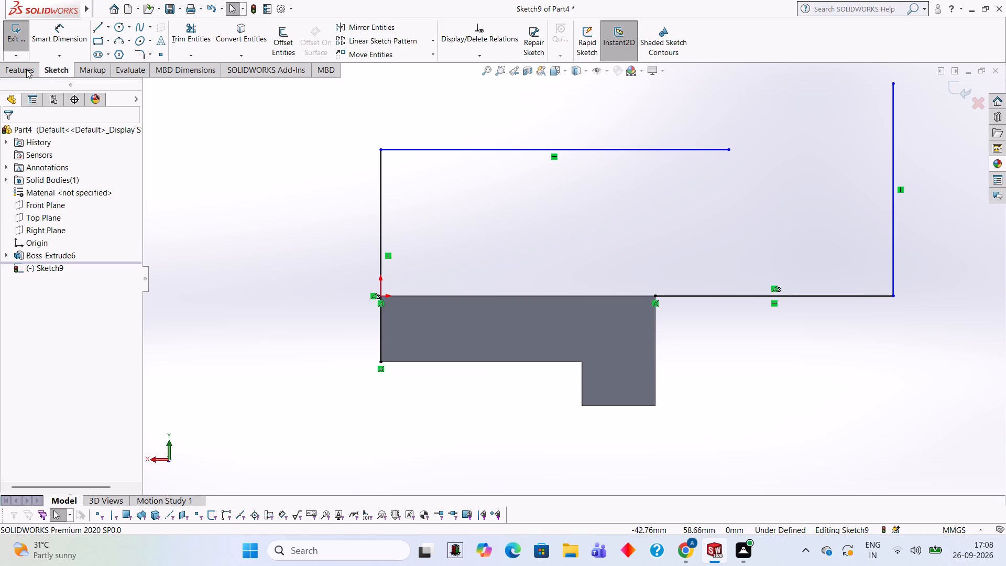
Sketch two diagonals: from the origin to the 95 mm line's free end, and from the body's opposite upper corner to the outer 58 mm line's top.
{"action": "left_click", "coordinate": [94, 24]}
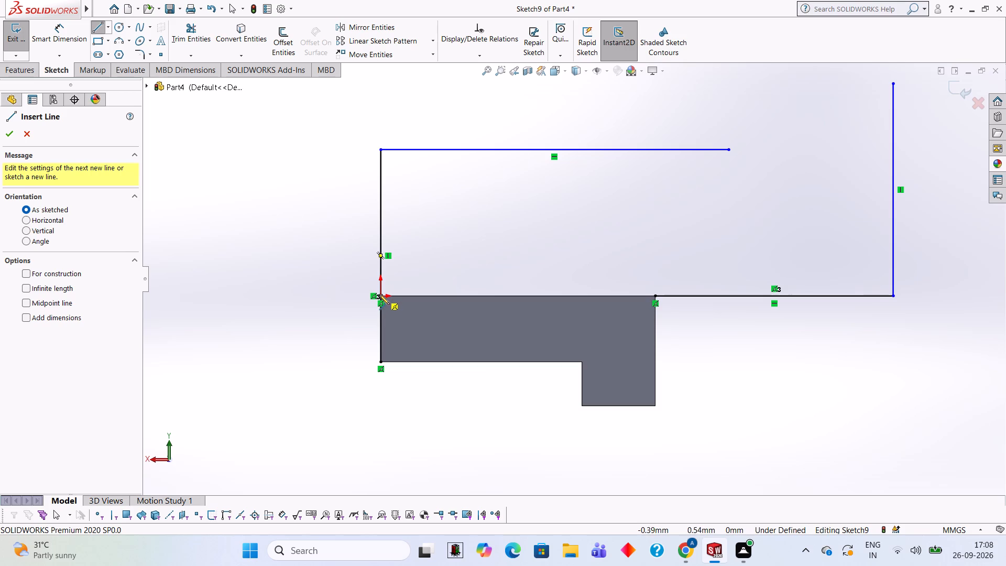
{"action": "left_click", "coordinate": [381, 295]}
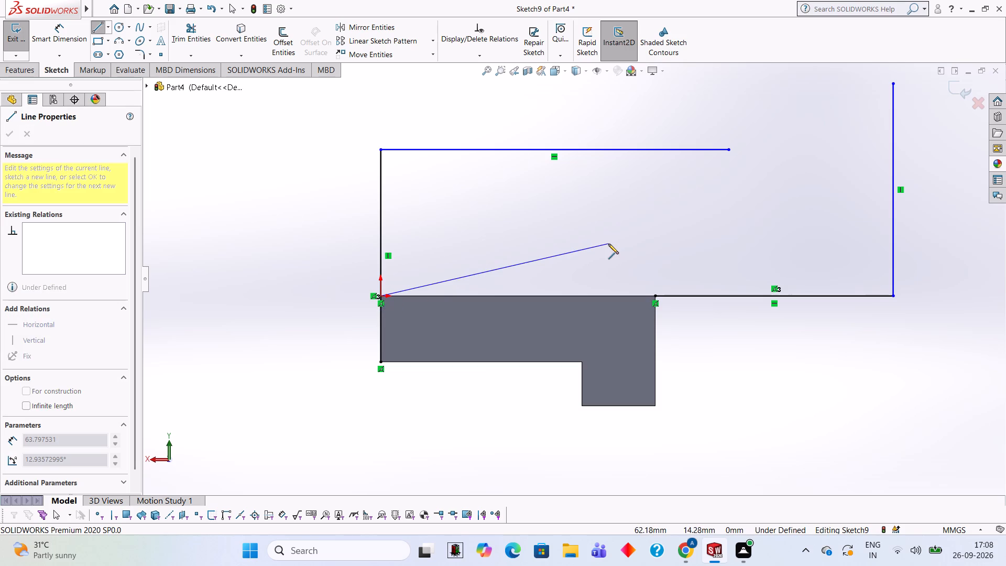
{"action": "left_click", "coordinate": [727, 149]}
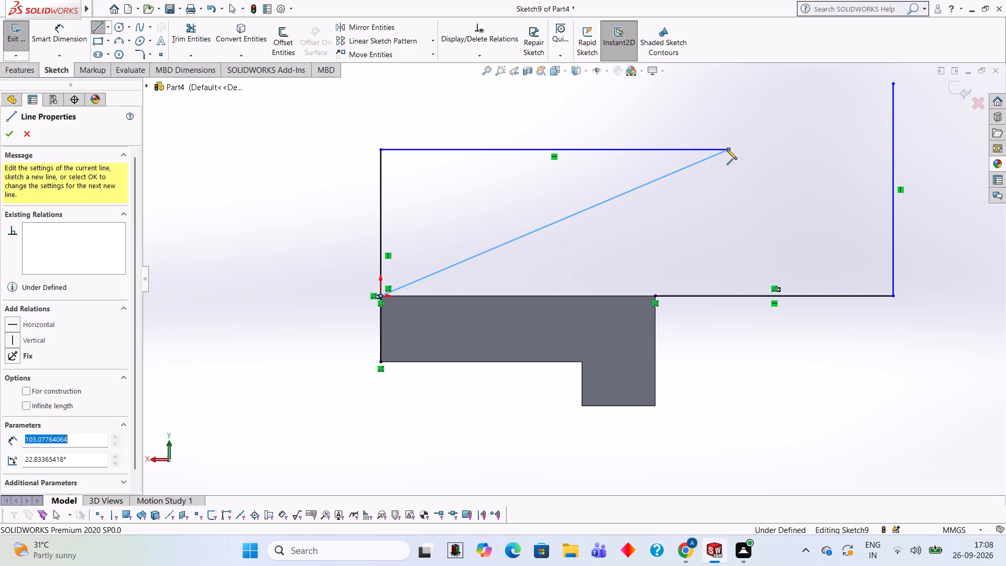
{"action": "left_click", "coordinate": [654, 294]}
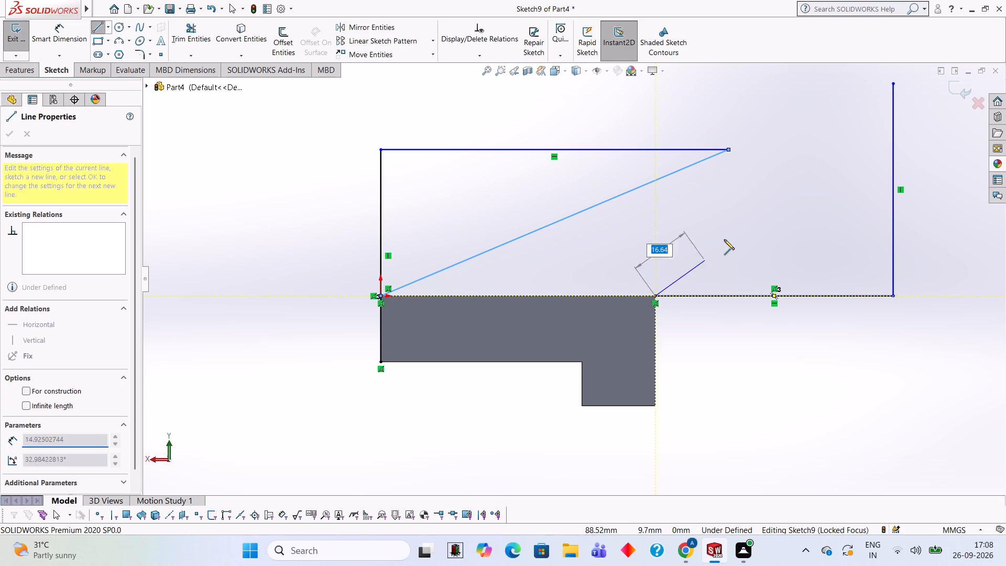
{"action": "left_click", "coordinate": [892, 82]}
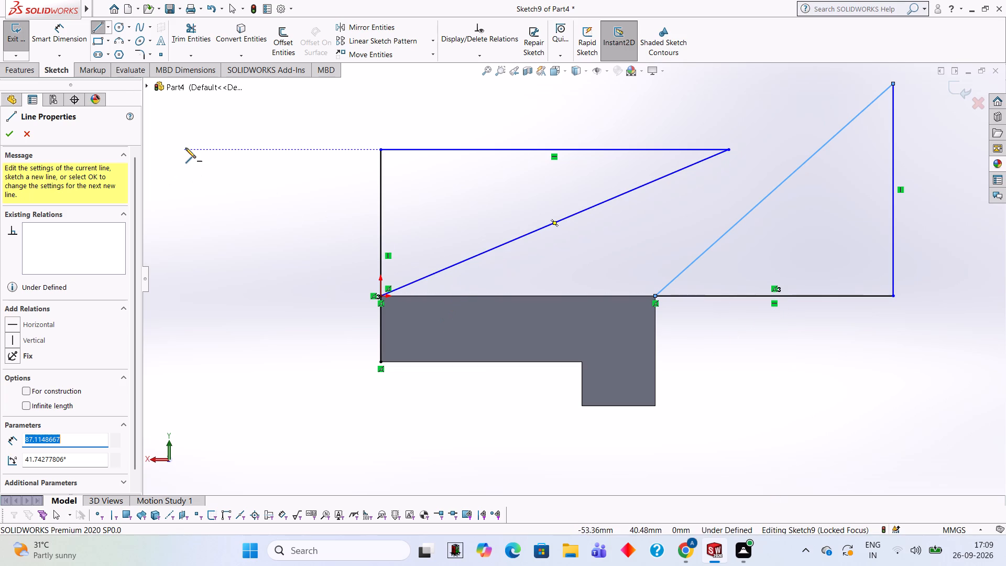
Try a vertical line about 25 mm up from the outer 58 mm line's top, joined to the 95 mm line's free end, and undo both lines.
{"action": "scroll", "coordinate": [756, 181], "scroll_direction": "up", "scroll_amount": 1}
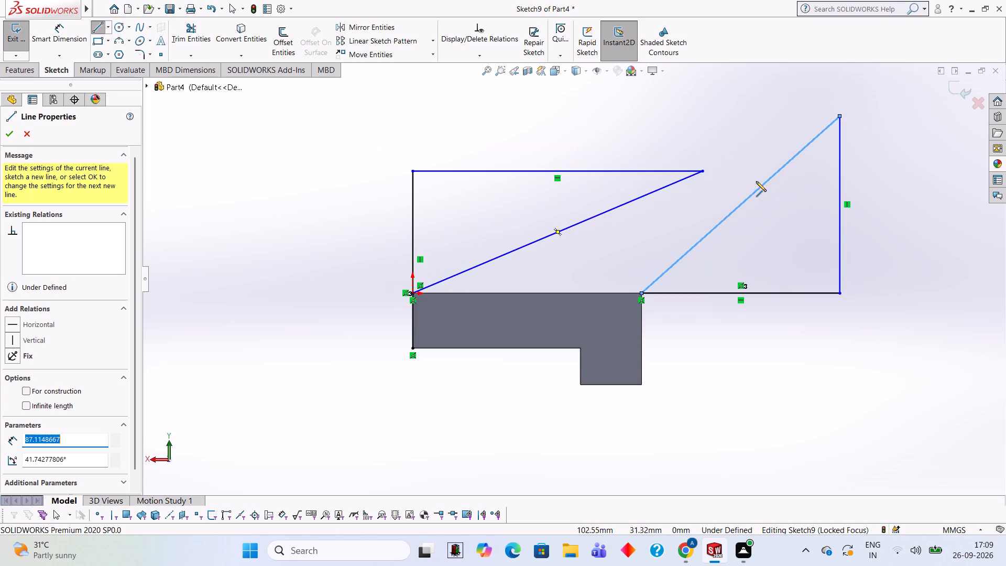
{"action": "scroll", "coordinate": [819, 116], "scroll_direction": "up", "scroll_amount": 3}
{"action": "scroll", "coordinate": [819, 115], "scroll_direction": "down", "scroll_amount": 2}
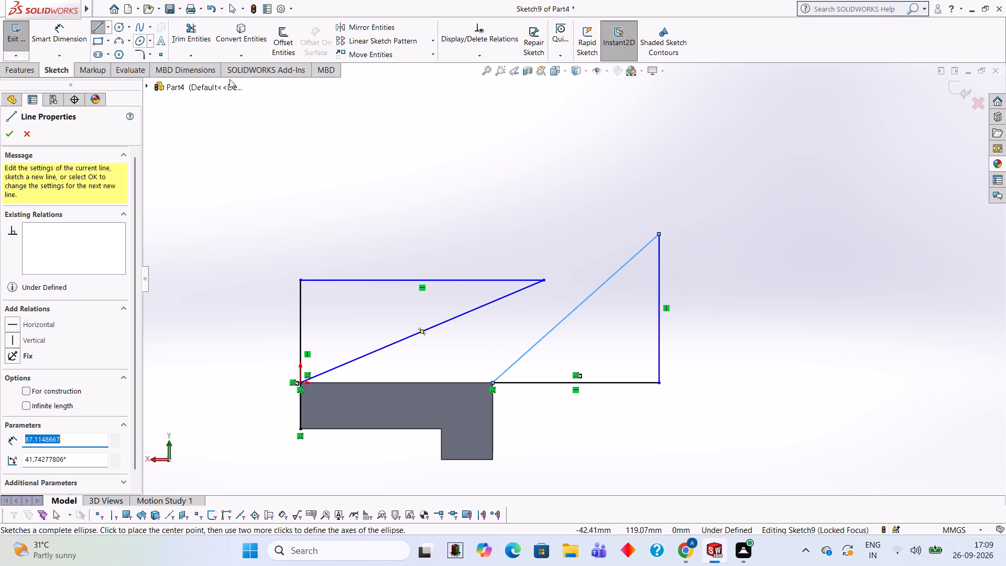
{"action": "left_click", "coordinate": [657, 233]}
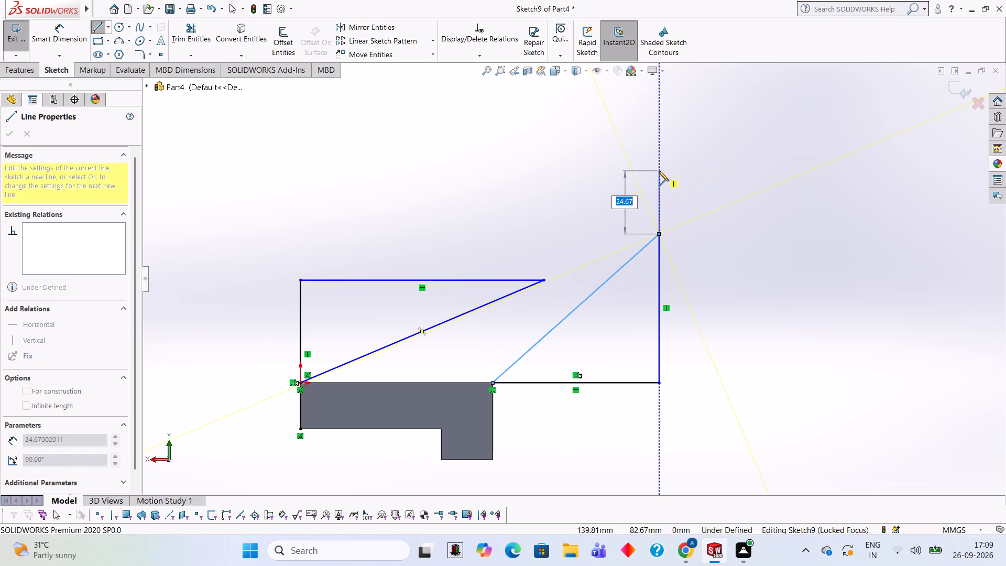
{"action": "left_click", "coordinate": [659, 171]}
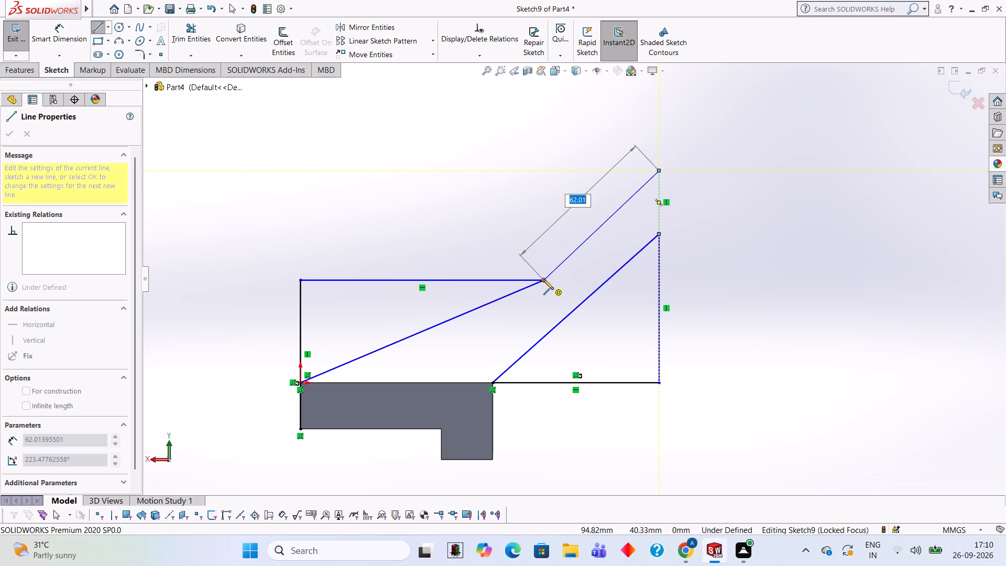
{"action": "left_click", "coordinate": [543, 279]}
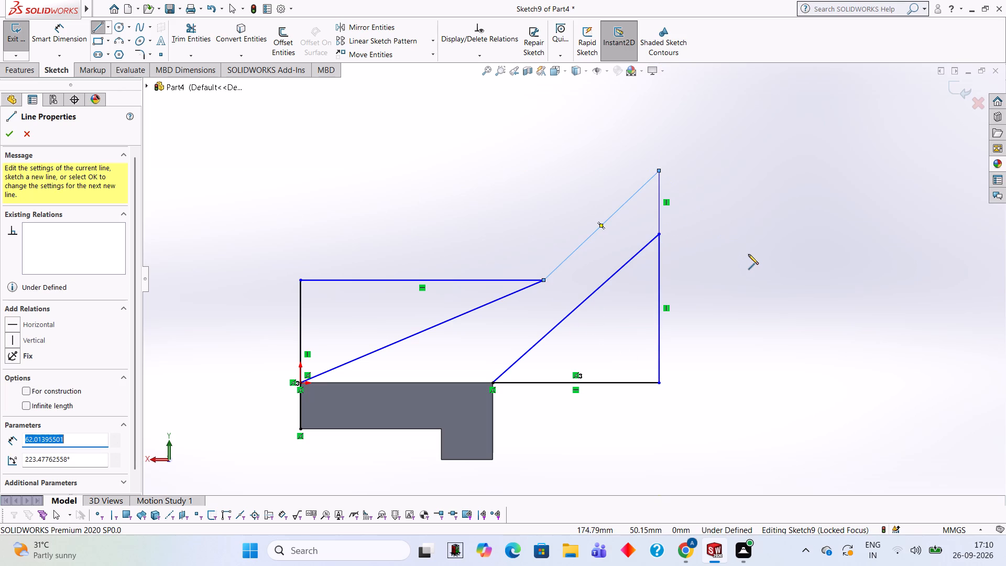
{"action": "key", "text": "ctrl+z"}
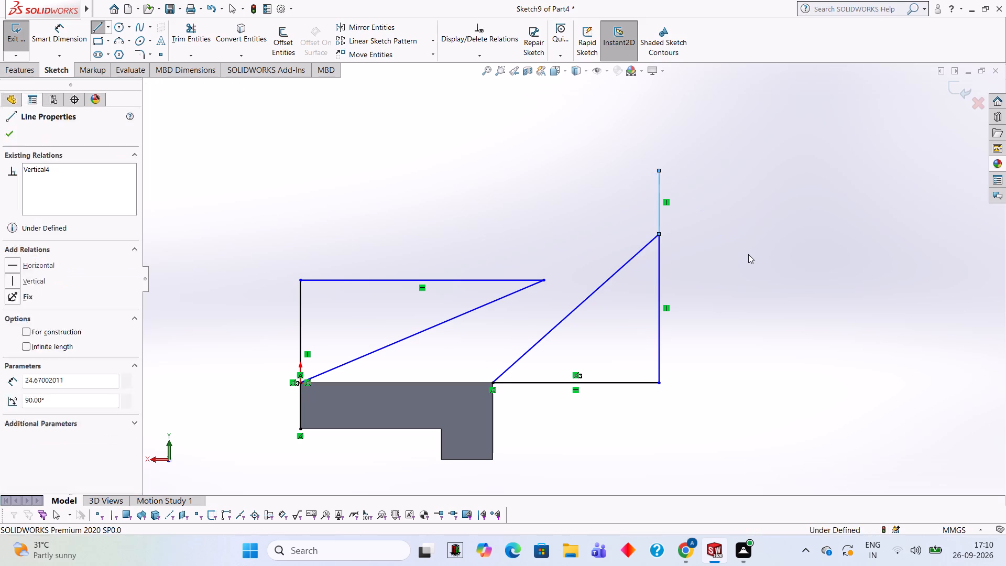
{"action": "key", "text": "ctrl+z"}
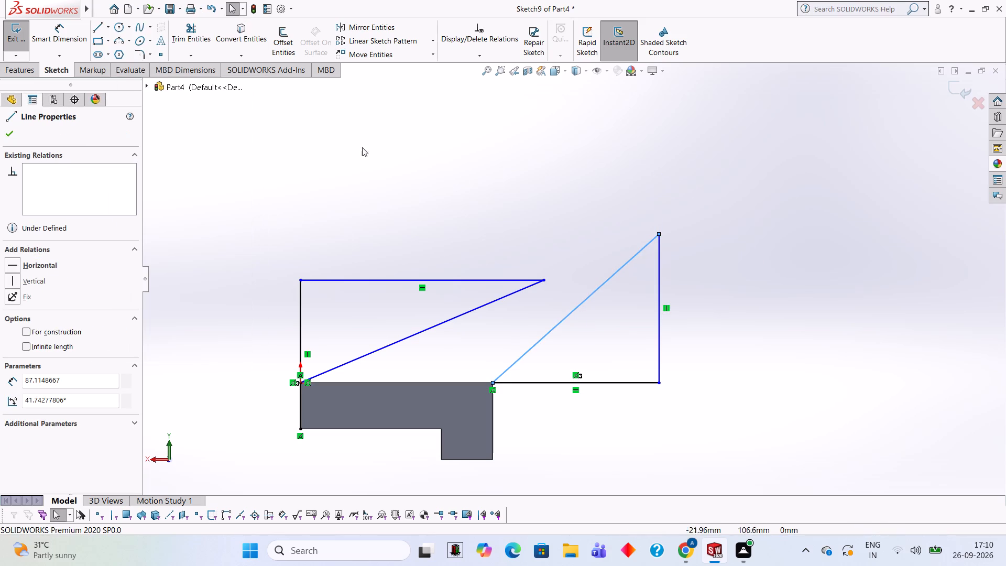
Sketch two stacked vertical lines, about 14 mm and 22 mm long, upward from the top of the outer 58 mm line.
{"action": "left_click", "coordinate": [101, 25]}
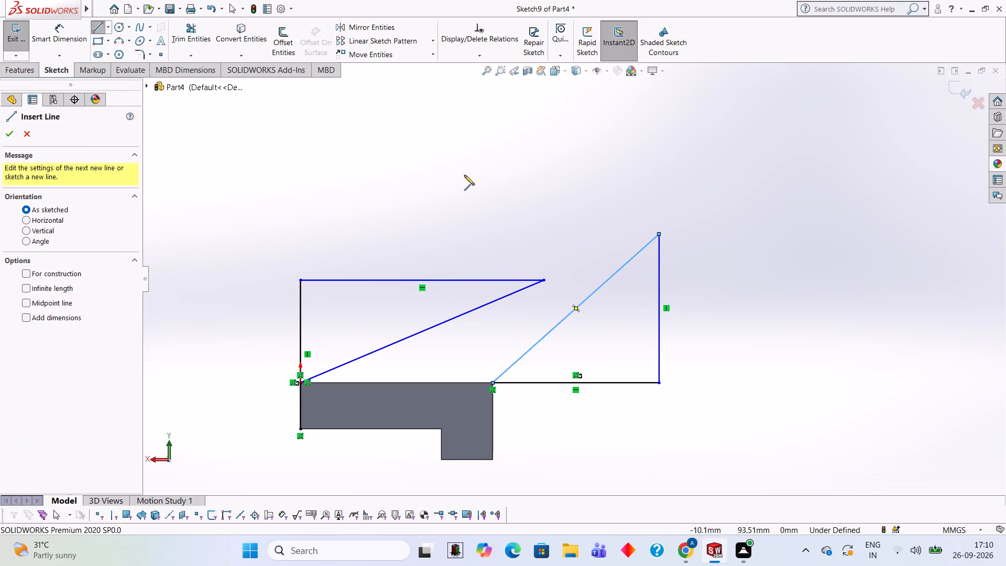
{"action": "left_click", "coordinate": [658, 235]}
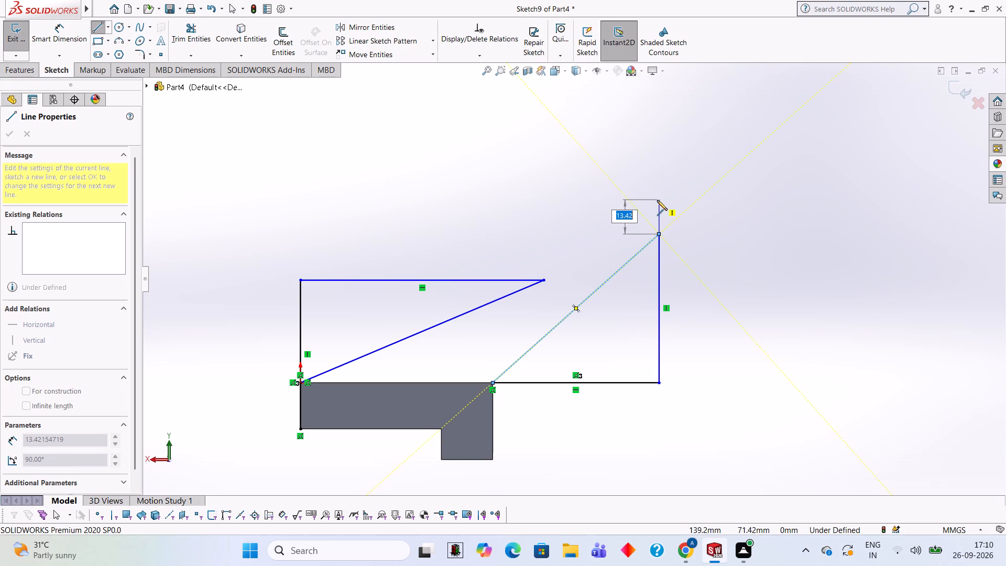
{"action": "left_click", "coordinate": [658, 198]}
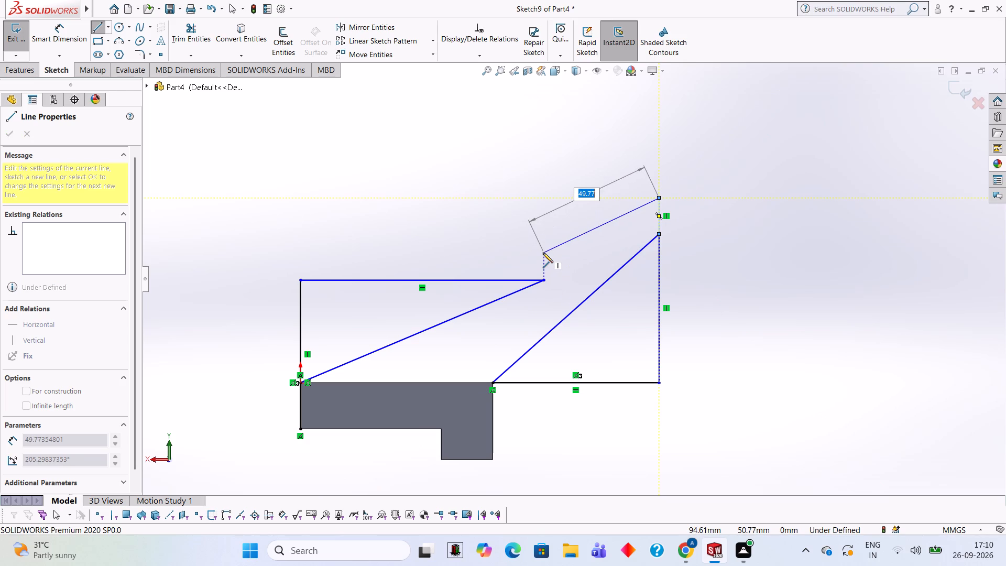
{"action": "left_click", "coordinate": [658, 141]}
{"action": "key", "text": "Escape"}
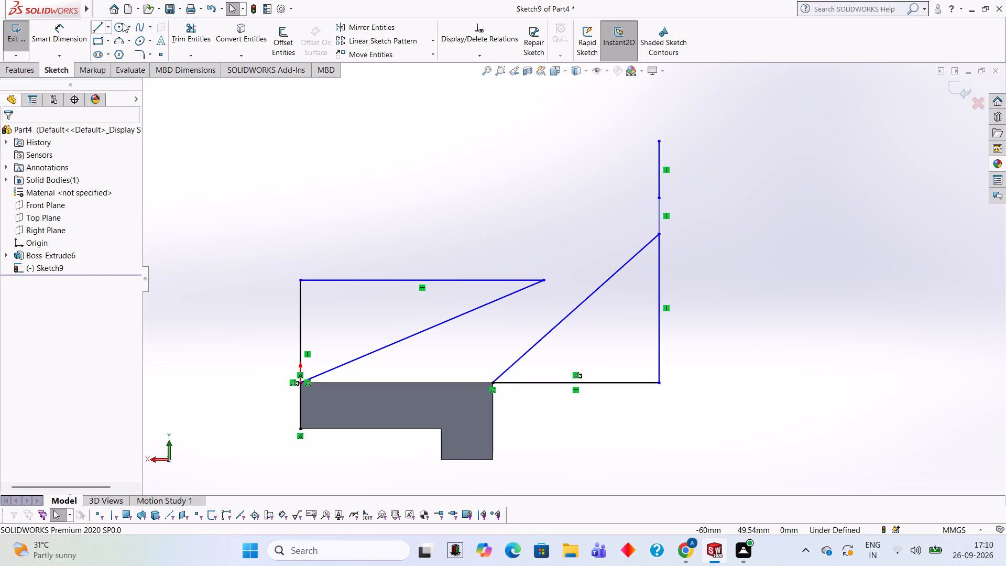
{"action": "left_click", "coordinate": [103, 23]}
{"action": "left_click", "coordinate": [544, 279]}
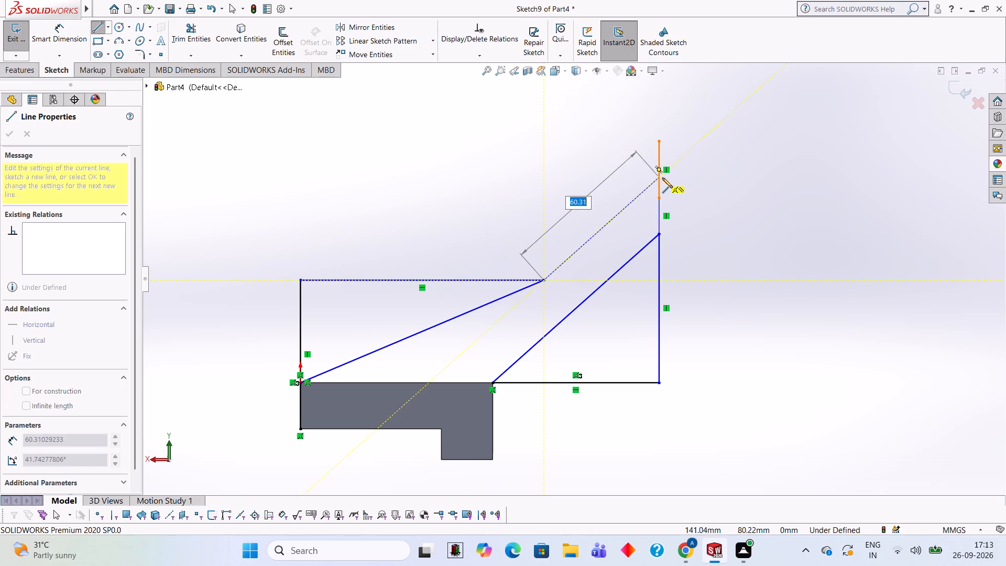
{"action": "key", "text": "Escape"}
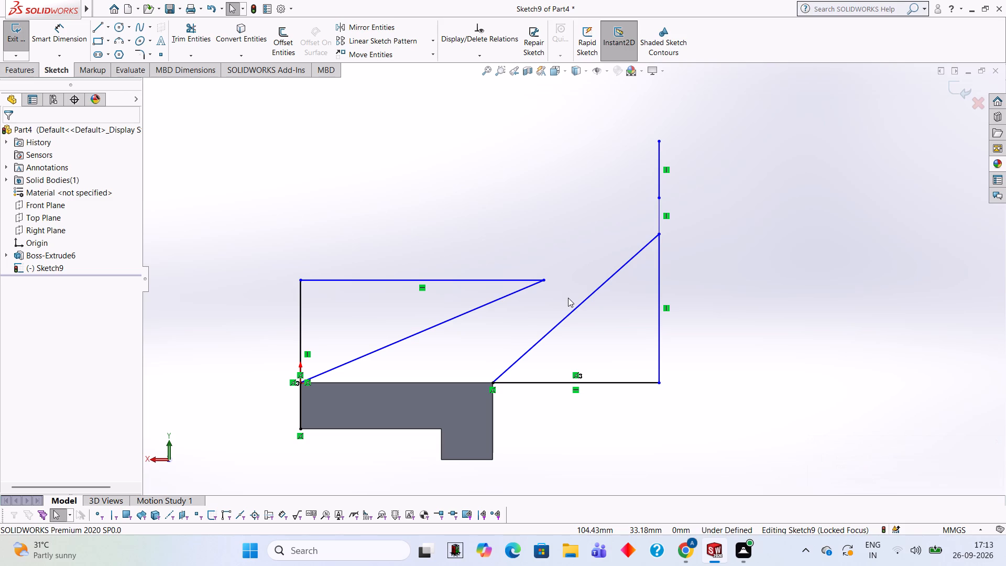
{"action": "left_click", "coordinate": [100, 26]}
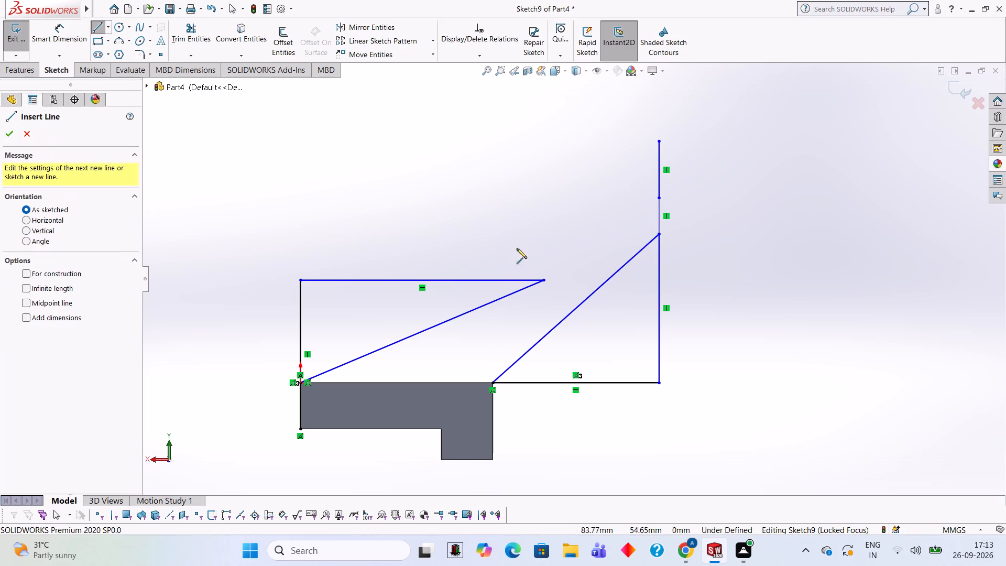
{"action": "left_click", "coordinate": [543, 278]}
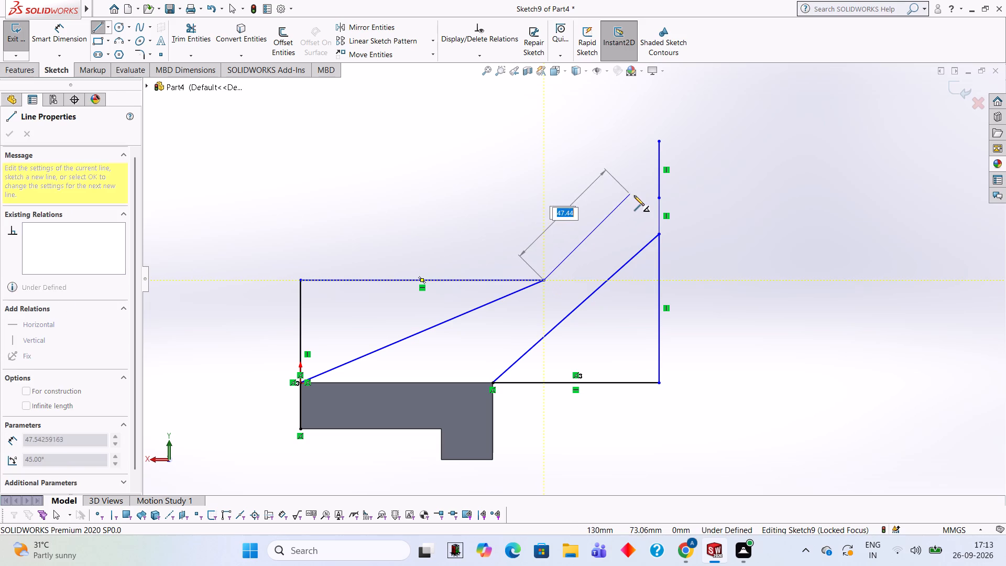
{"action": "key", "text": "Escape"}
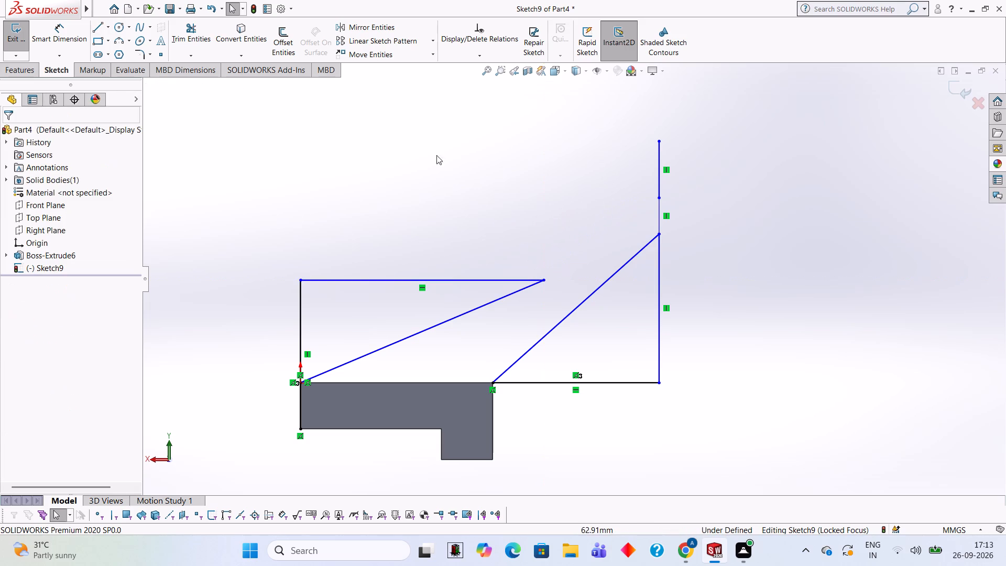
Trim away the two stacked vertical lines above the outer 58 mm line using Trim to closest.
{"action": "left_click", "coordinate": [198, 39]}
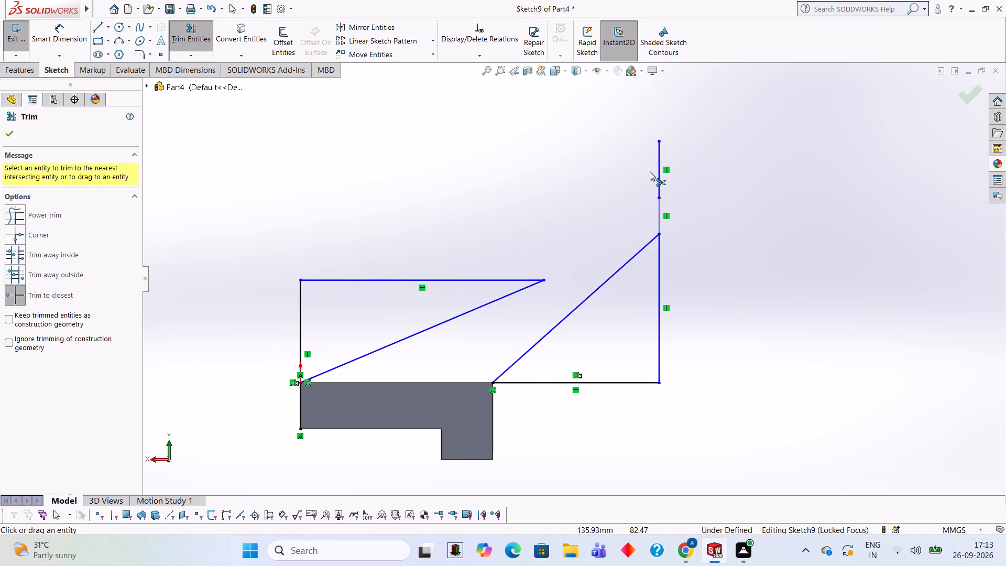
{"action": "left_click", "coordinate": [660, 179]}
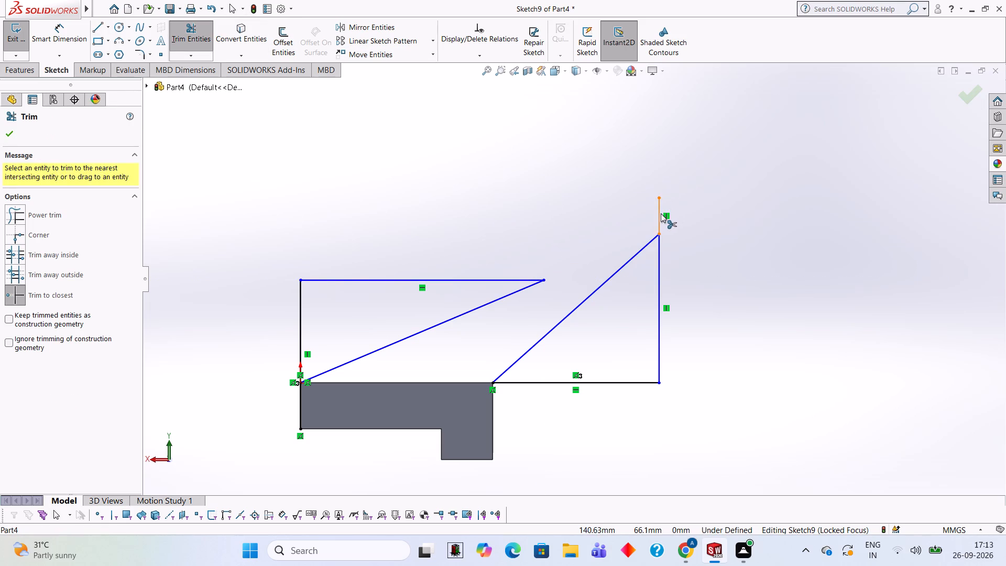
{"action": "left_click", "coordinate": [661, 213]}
Sketch a 15 mm vertical line up from the outer 58 mm line's top, then a diagonal from its end to the 95 mm line's free end.
{"action": "left_click", "coordinate": [96, 32]}
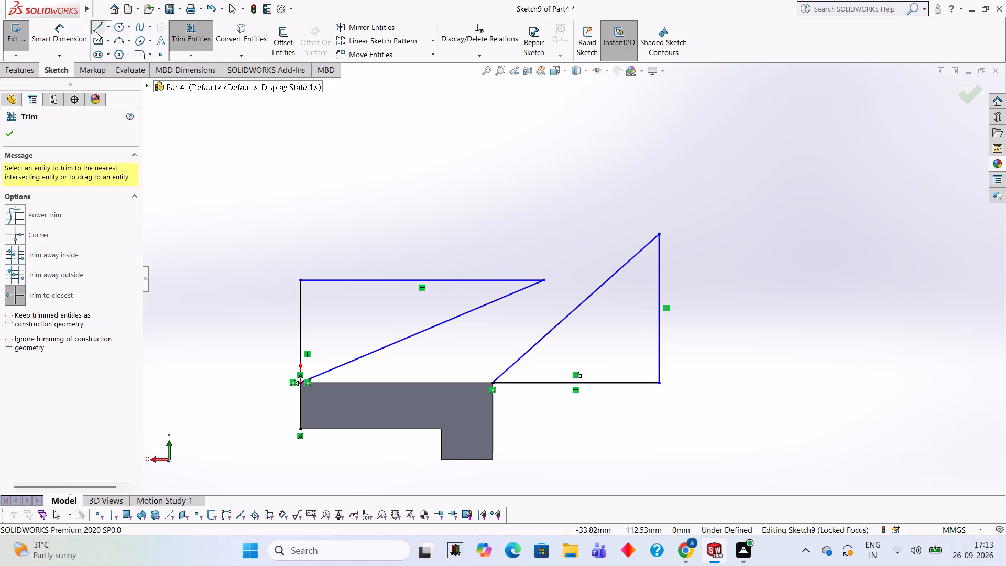
{"action": "left_click", "coordinate": [658, 232]}
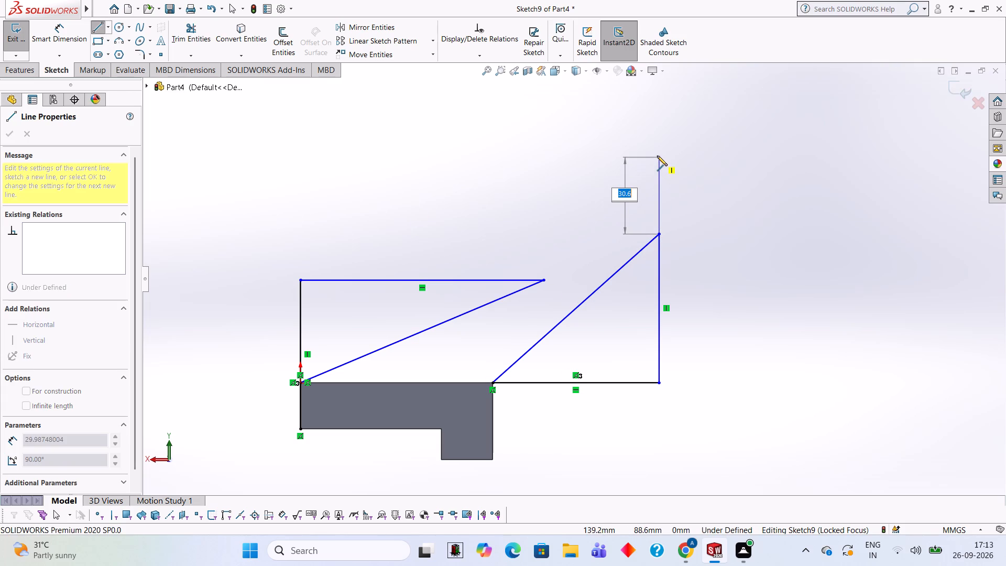
{"action": "type", "text": "15"}
{"action": "key", "text": "Return"}
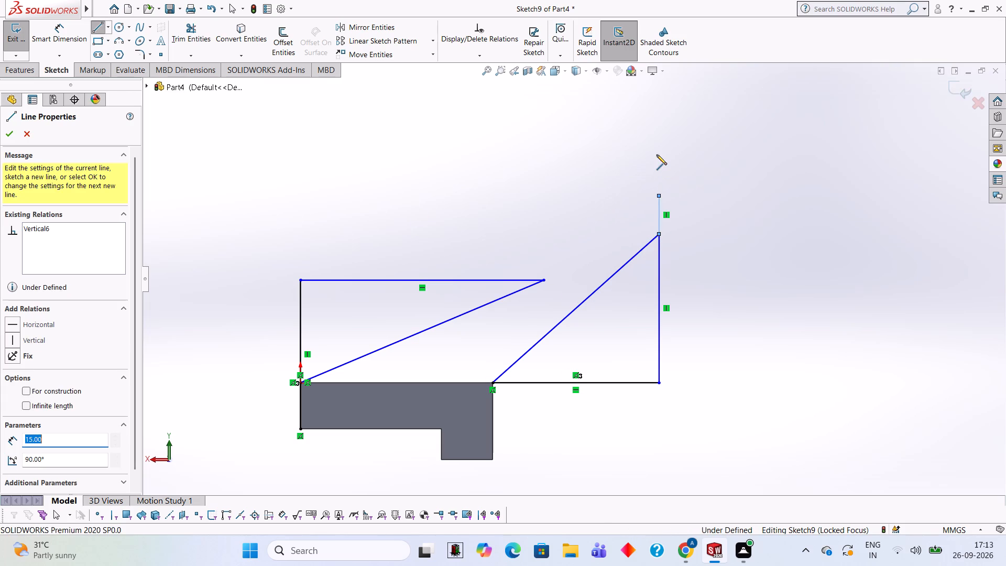
{"action": "left_click", "coordinate": [543, 277]}
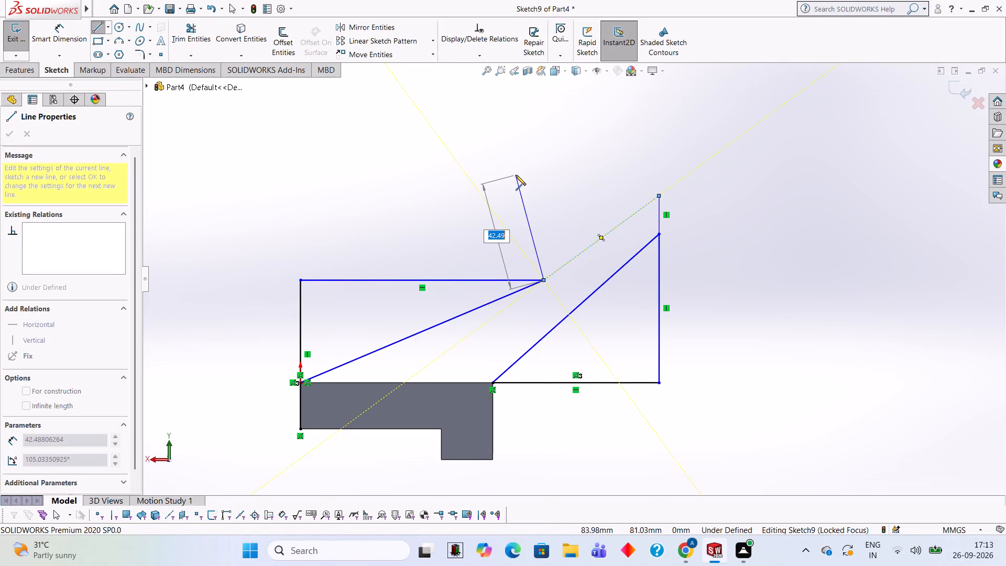
{"action": "key", "text": "Escape"}
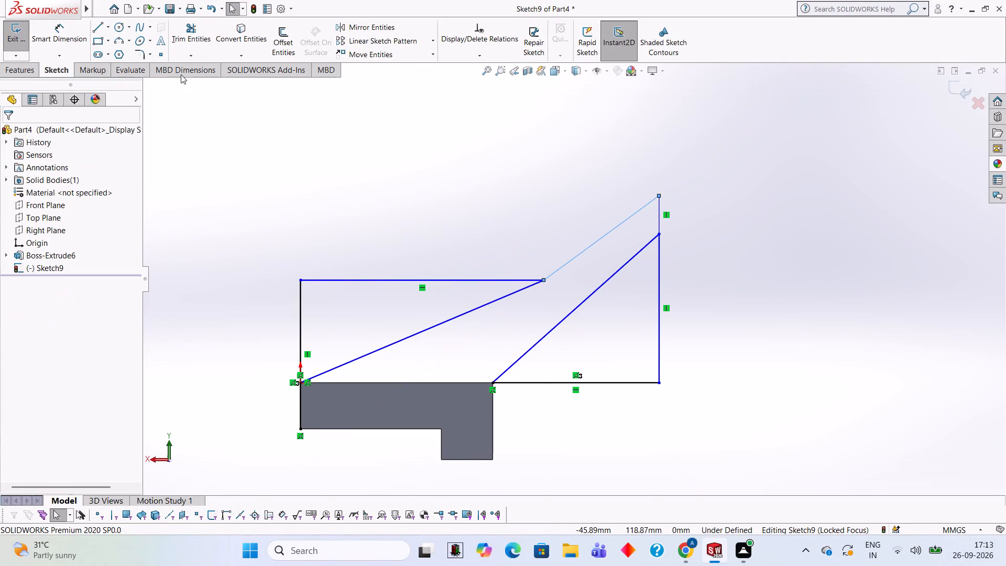
Trim away the helper lines around the arm: the 95 mm line, the vertical above the origin, the outer 58 mm line and the horizontal beside the base.
{"action": "left_click", "coordinate": [198, 40]}
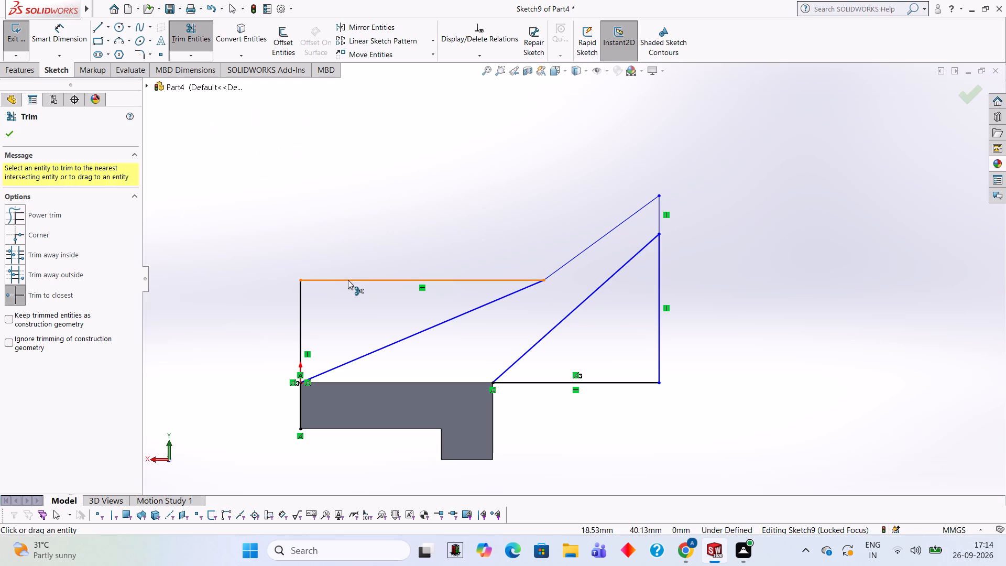
{"action": "left_click", "coordinate": [348, 280]}
{"action": "left_click", "coordinate": [299, 296]}
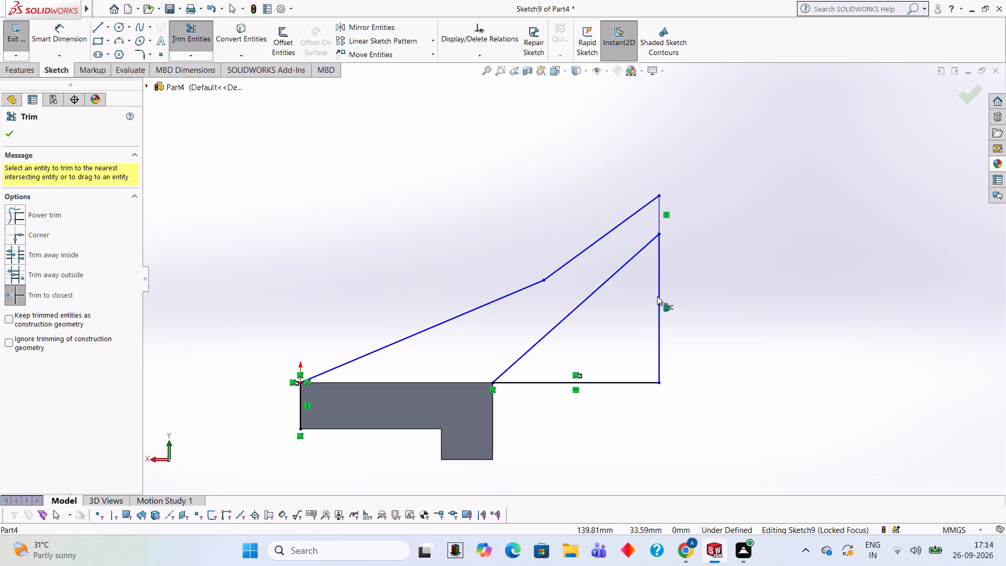
{"action": "left_click", "coordinate": [658, 296]}
{"action": "left_click", "coordinate": [621, 381]}
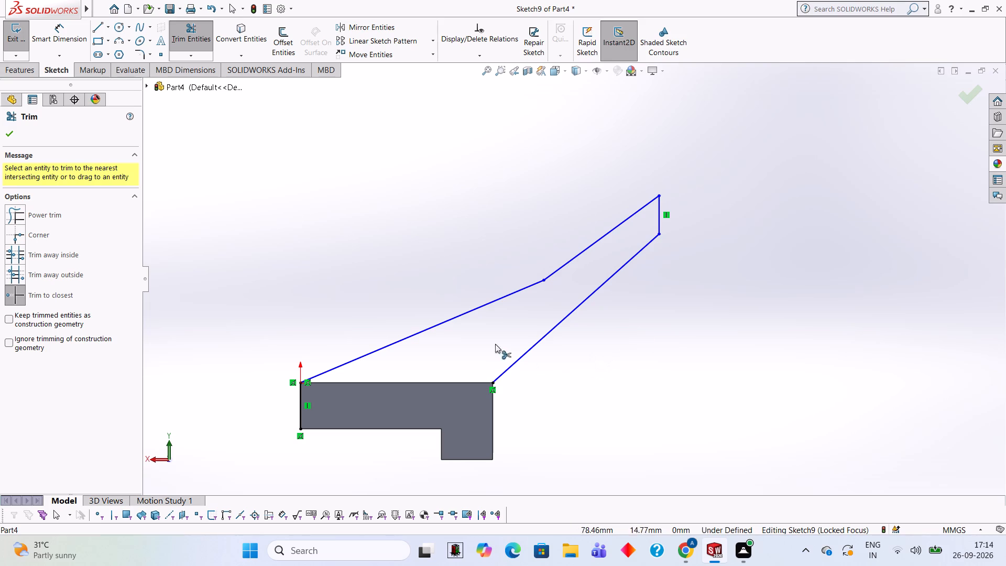
Examine the trimmed arm profile against the L-shaped base from several angles.
{"action": "middle_click_drag", "start_coordinate": [432, 222], "coordinate": [445, 298]}
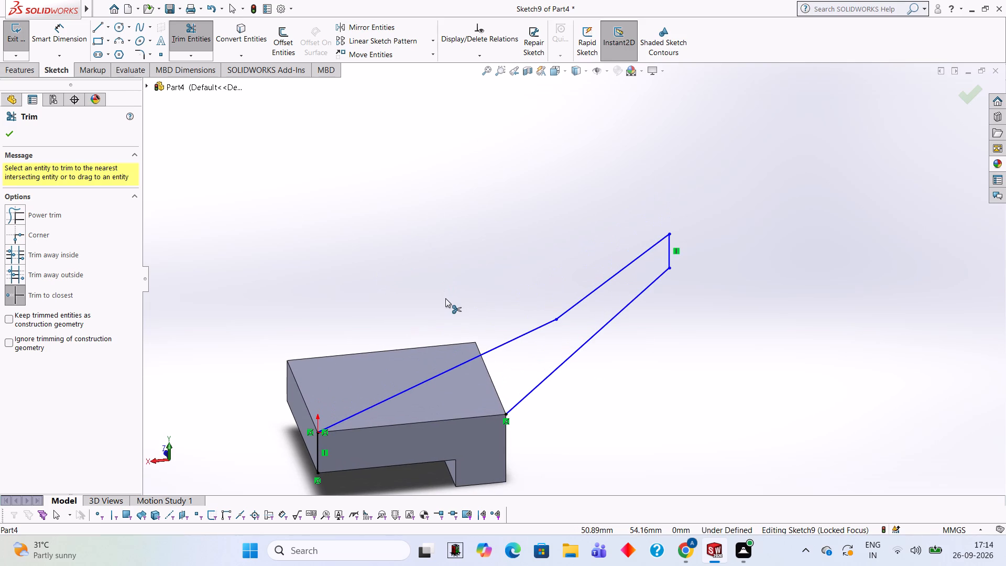
{"action": "middle_click_drag", "start_coordinate": [443, 299], "coordinate": [603, 300]}
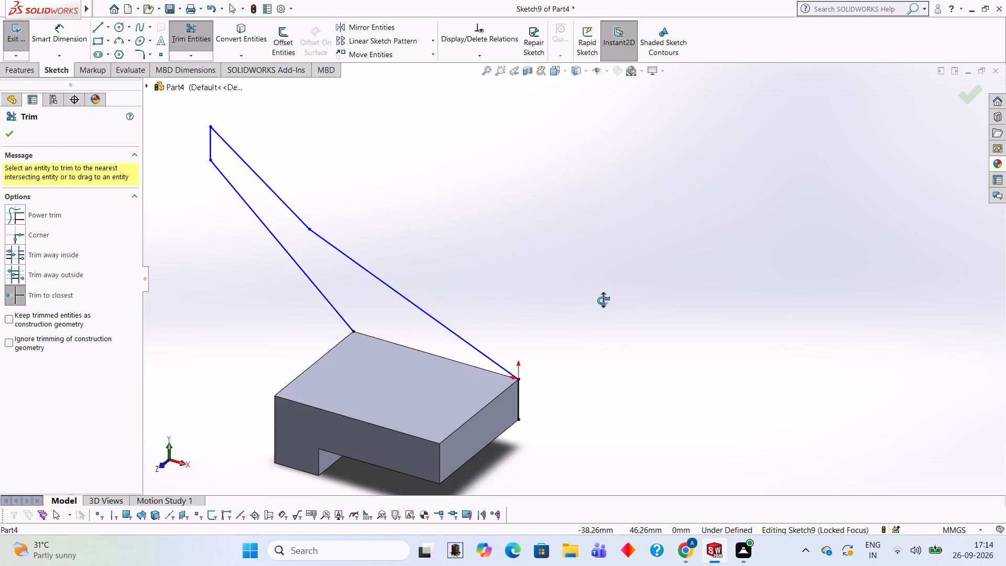
{"action": "middle_click_drag", "start_coordinate": [603, 300], "coordinate": [443, 284]}
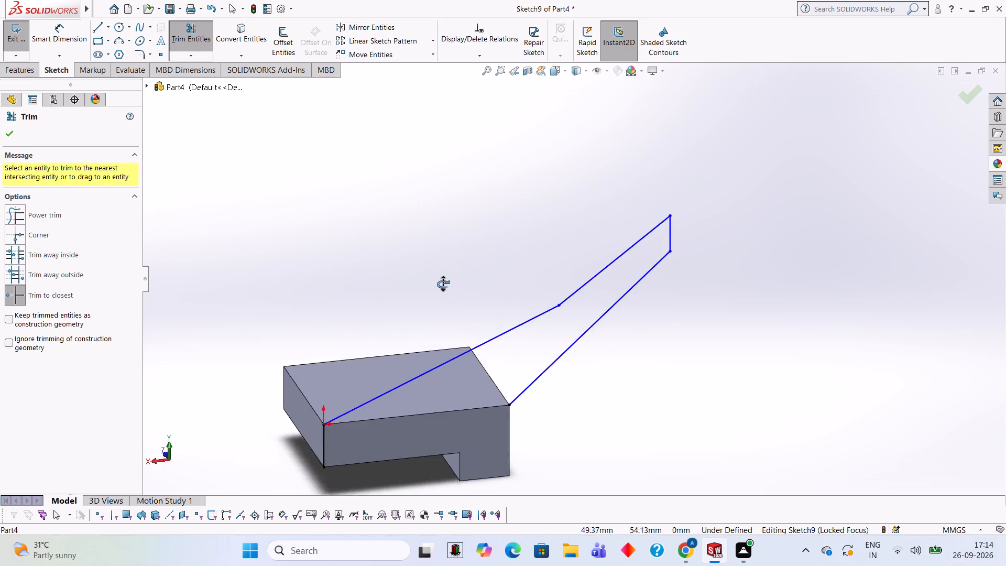
{"action": "middle_click_drag", "start_coordinate": [443, 284], "coordinate": [431, 282]}
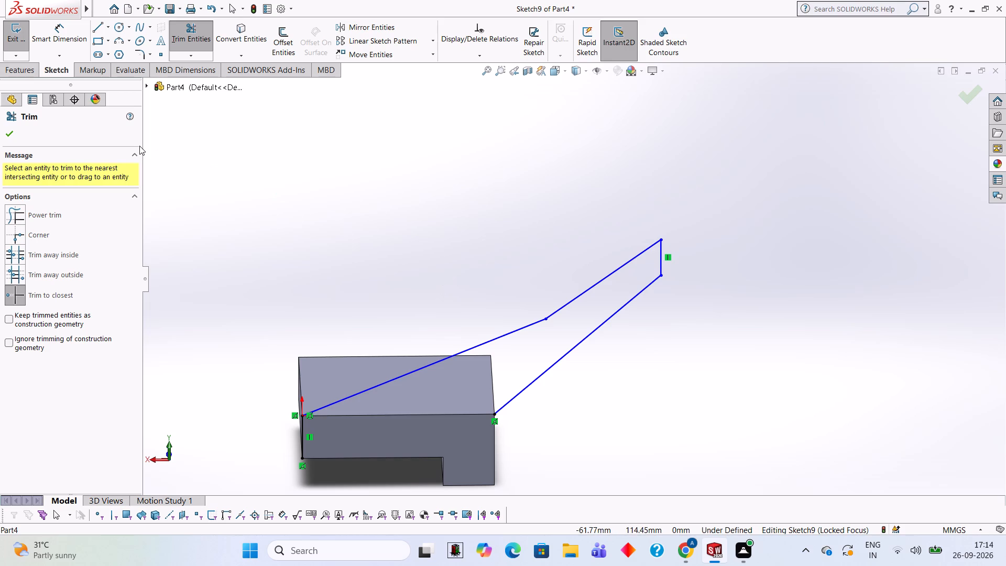
{"action": "middle_click_drag", "start_coordinate": [387, 265], "coordinate": [534, 262]}
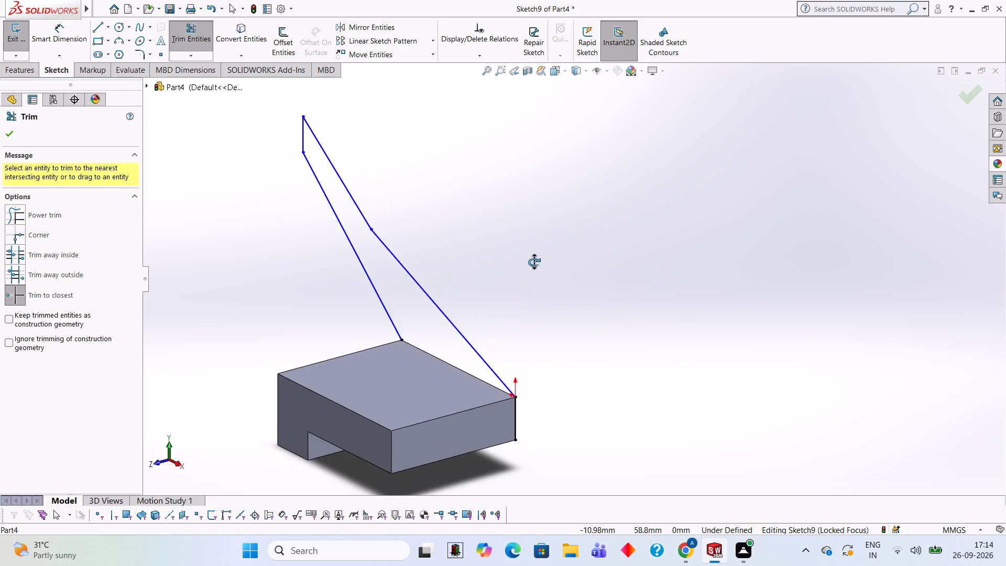
{"action": "middle_click_drag", "start_coordinate": [534, 262], "coordinate": [586, 229]}
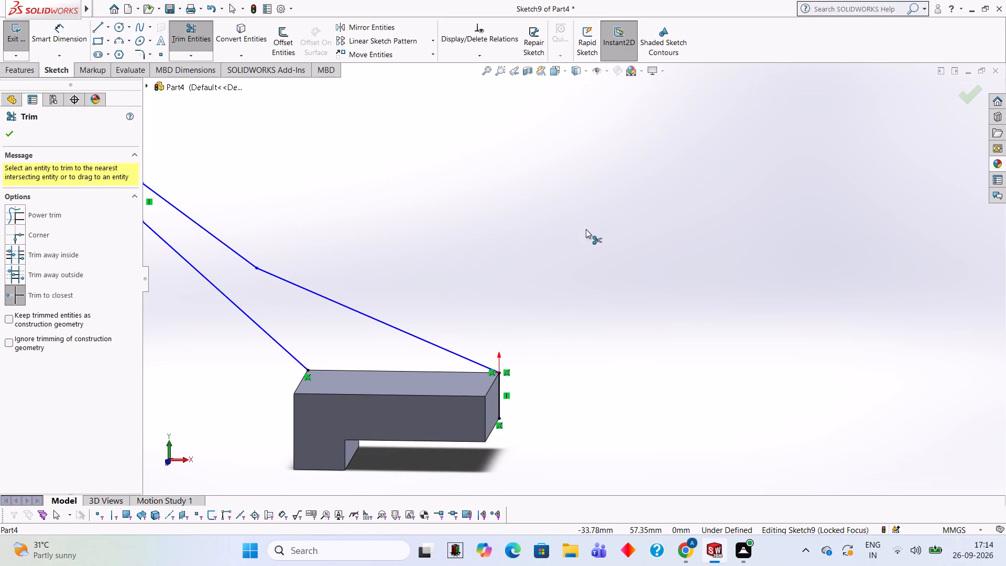
{"action": "scroll", "coordinate": [563, 242], "scroll_direction": "up", "scroll_amount": 1}
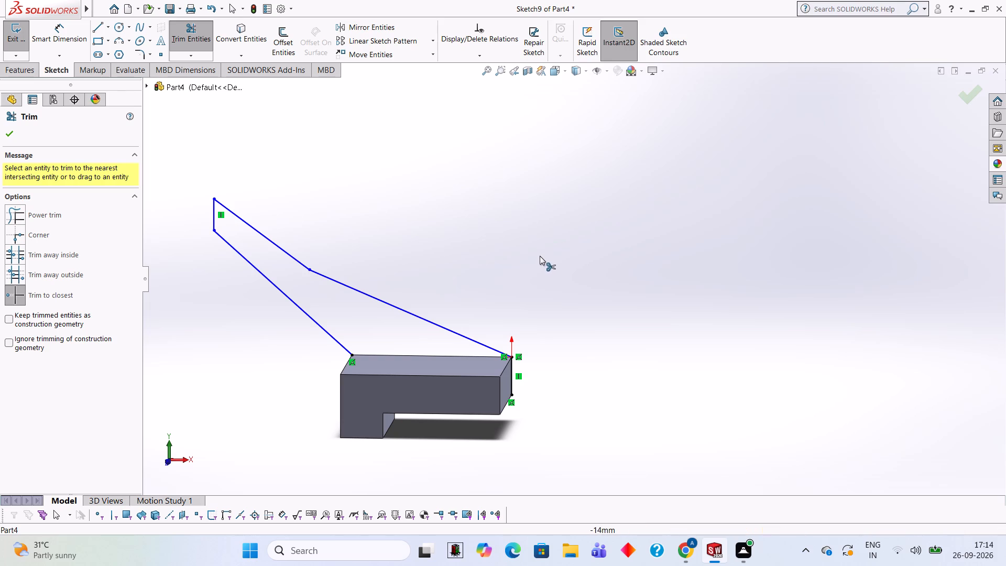
{"action": "middle_click_drag", "start_coordinate": [560, 219], "coordinate": [354, 242]}
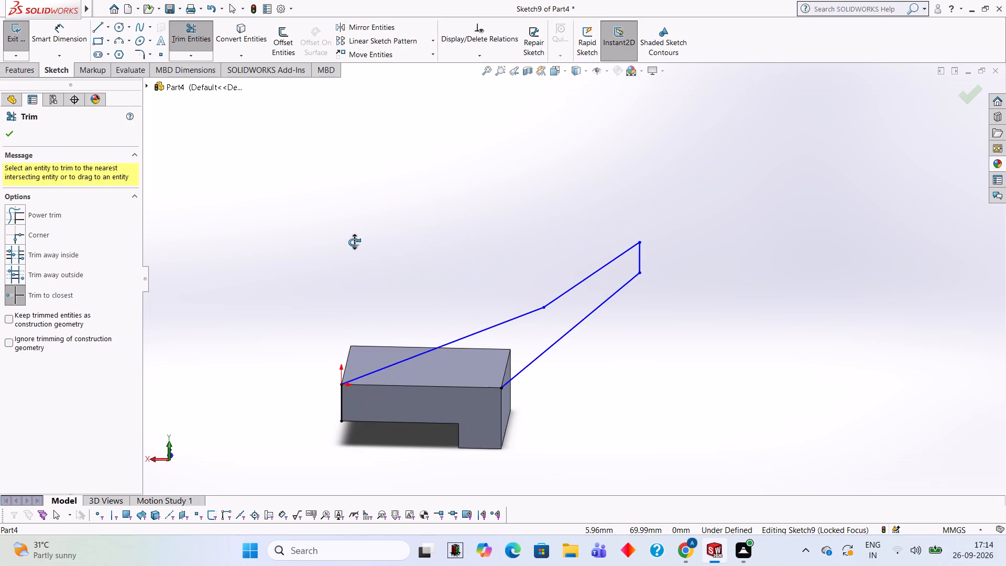
{"action": "middle_click_drag", "start_coordinate": [354, 242], "coordinate": [362, 240]}
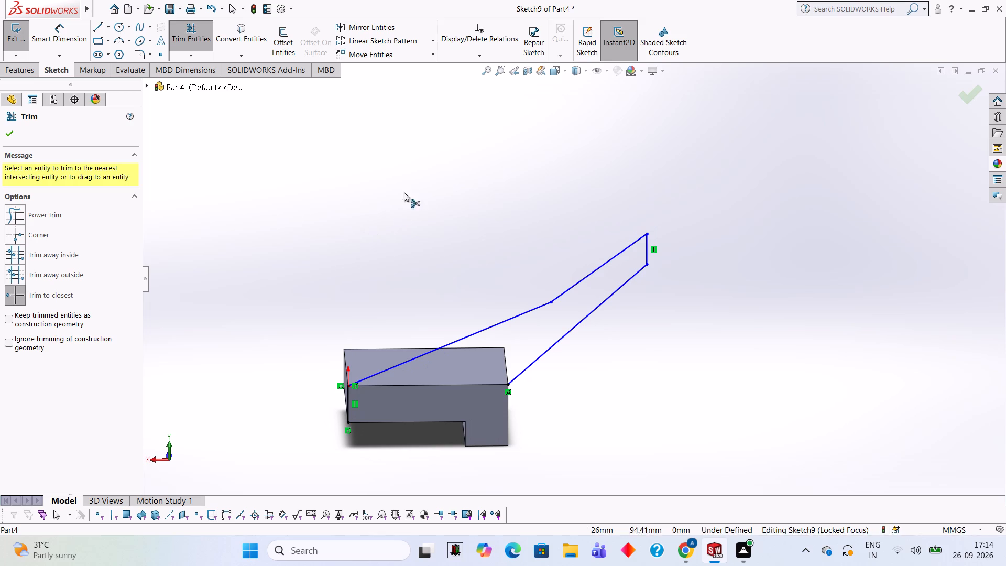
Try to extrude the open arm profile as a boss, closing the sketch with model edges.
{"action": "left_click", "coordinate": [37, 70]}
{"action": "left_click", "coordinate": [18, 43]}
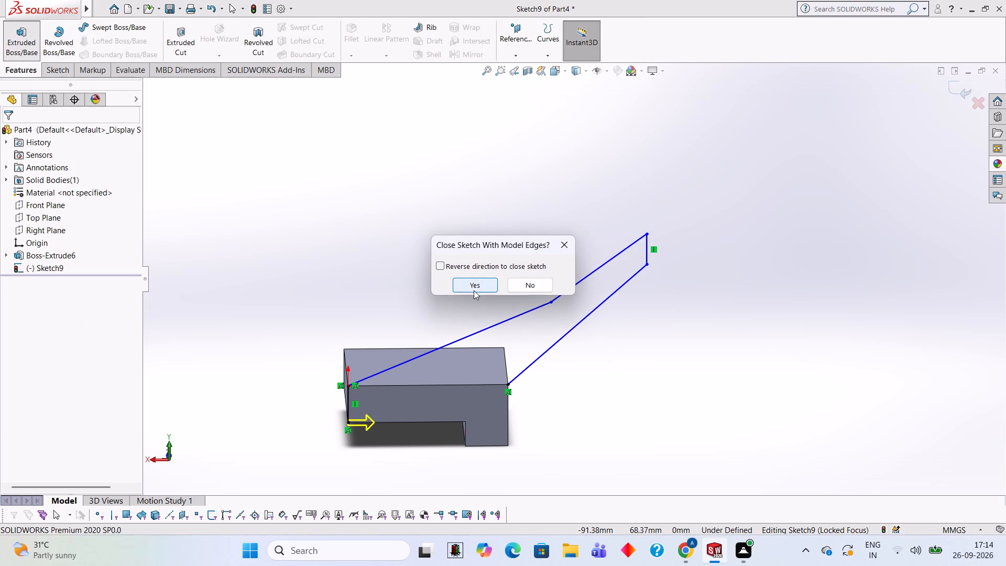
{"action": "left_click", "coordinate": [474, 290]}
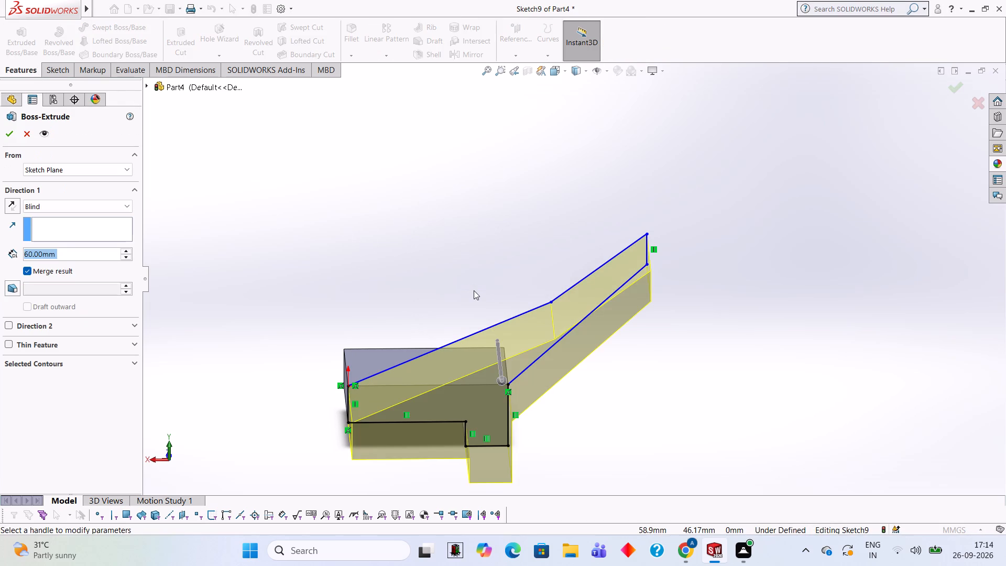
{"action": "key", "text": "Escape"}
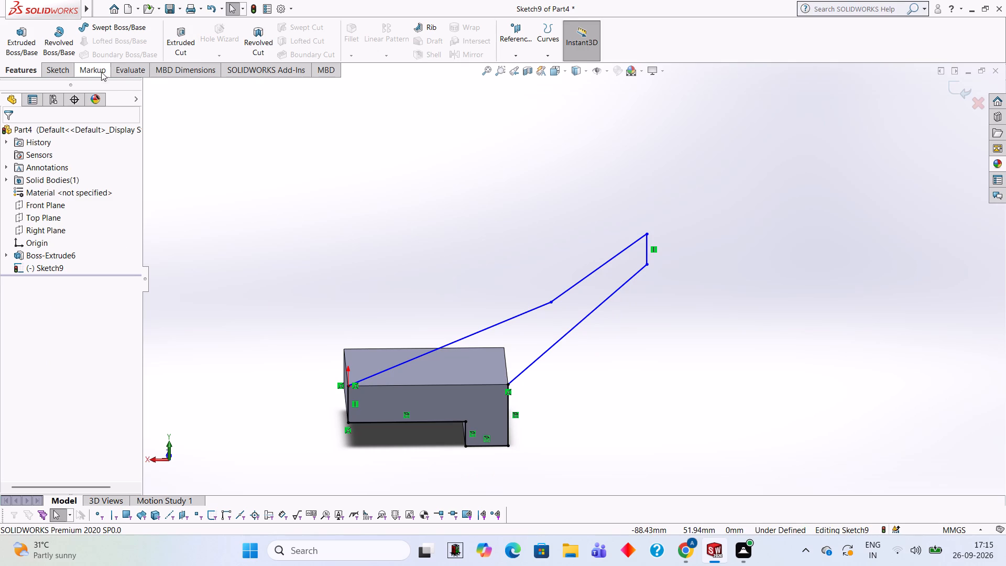
Trim away the sketch lines along the base's underside and both sides using Trim to closest, leaving only the arm outline.
{"action": "left_click", "coordinate": [69, 69]}
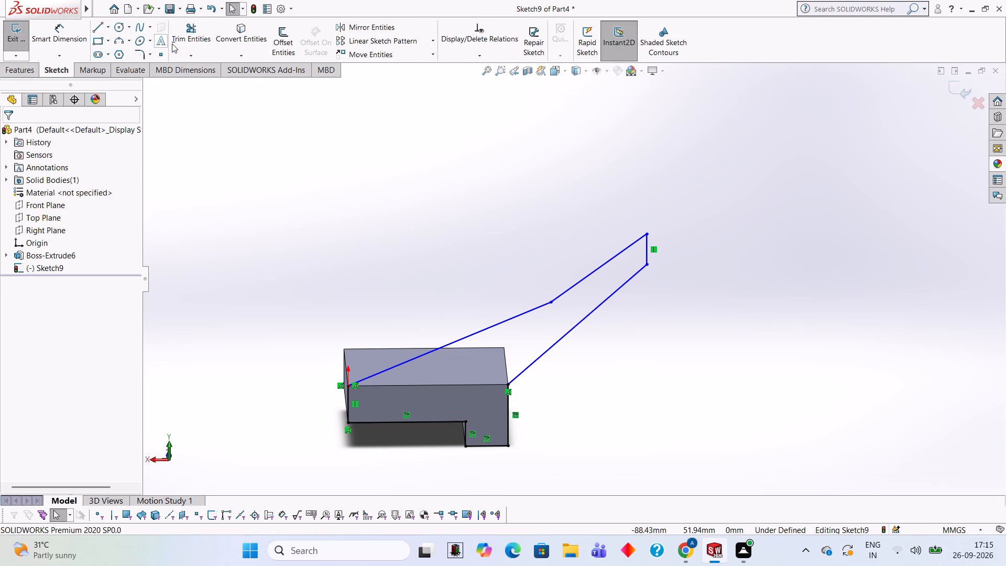
{"action": "left_click", "coordinate": [175, 41]}
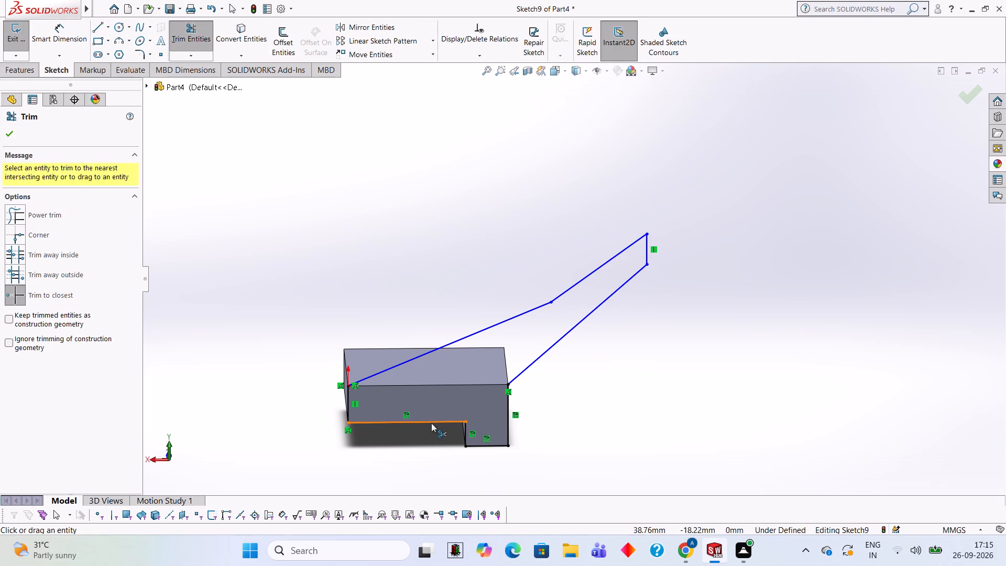
{"action": "left_click", "coordinate": [431, 423]}
{"action": "left_click", "coordinate": [463, 441]}
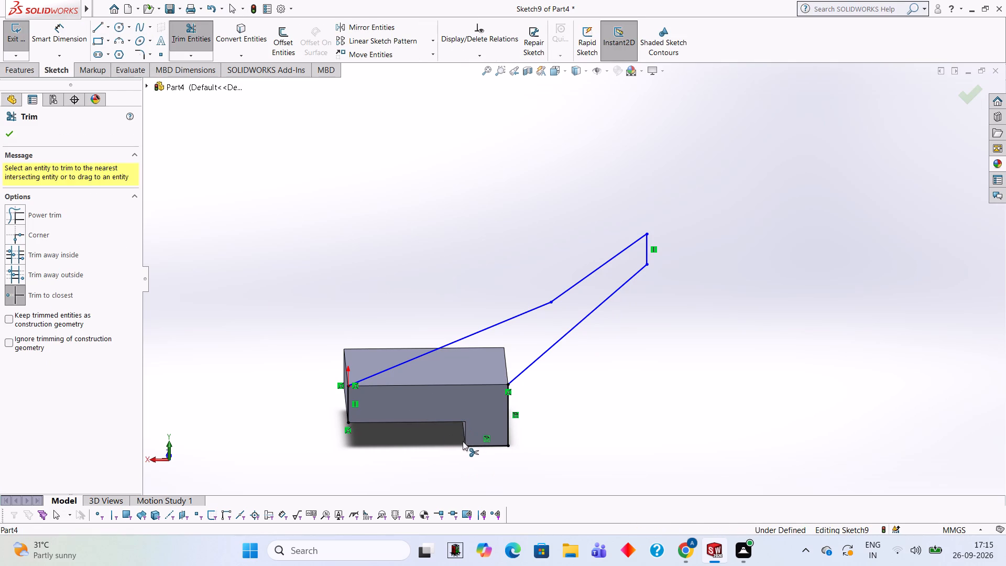
{"action": "left_click", "coordinate": [476, 447]}
{"action": "left_click", "coordinate": [510, 433]}
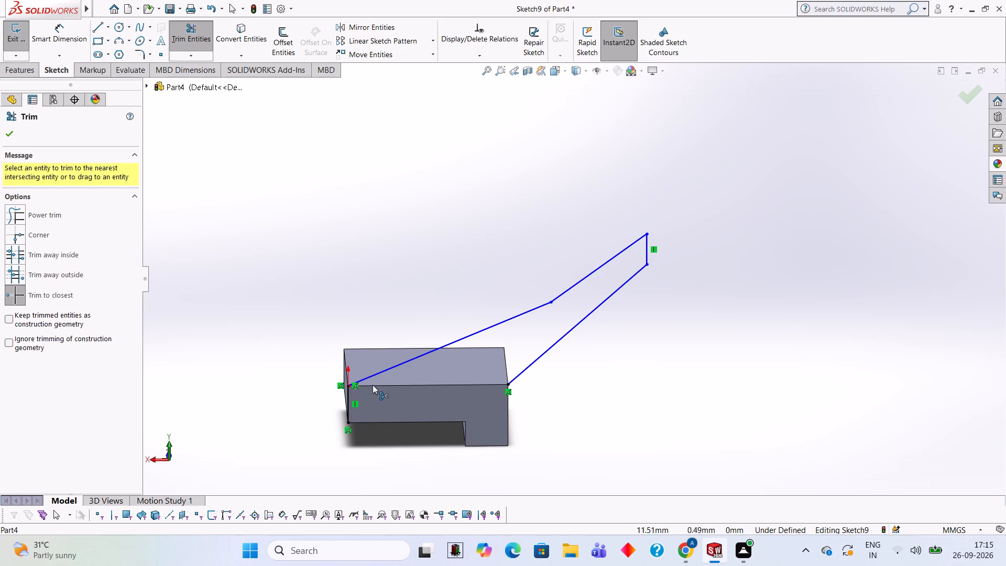
{"action": "left_click", "coordinate": [347, 397]}
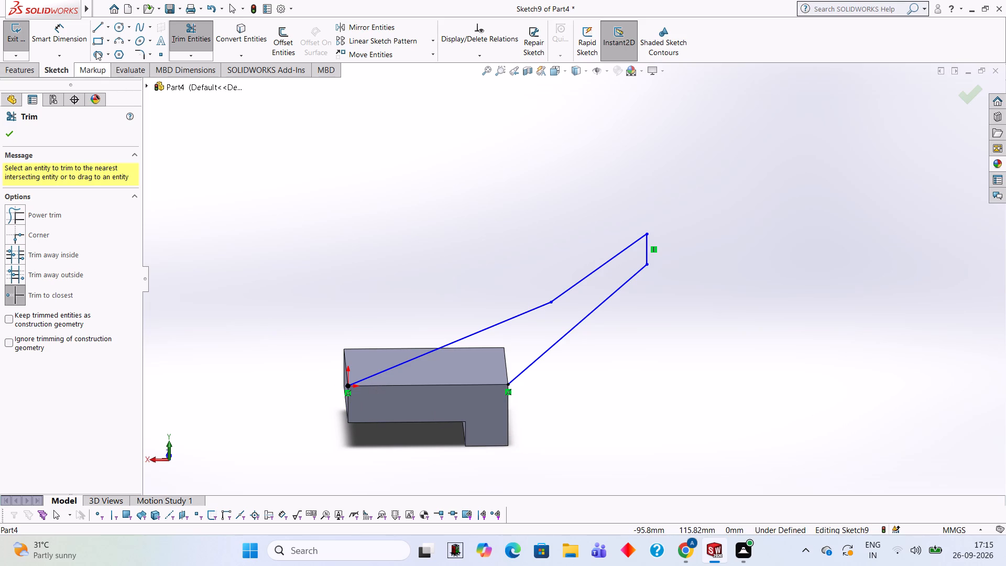
Close the arm profile with a 75 mm horizontal line along the base's top edge, from the origin to the lower diagonal's start.
{"action": "left_click", "coordinate": [94, 31]}
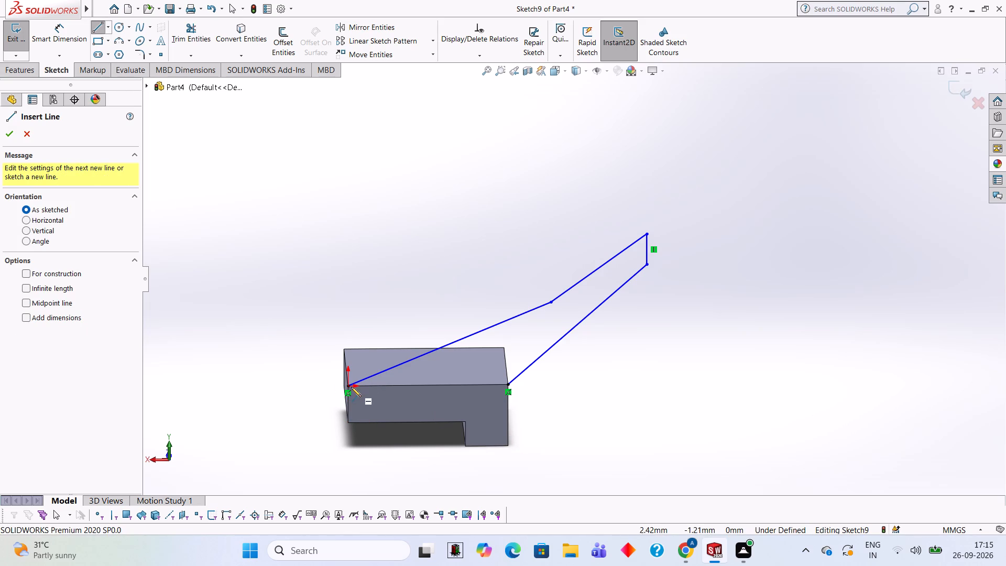
{"action": "left_click", "coordinate": [347, 386]}
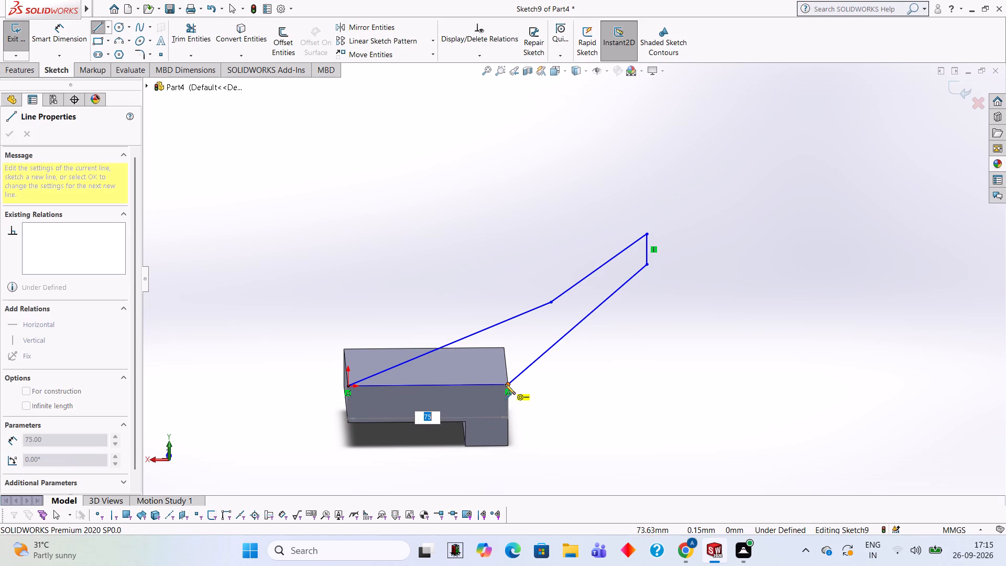
{"action": "left_click", "coordinate": [506, 384]}
{"action": "key", "text": "Escape"}
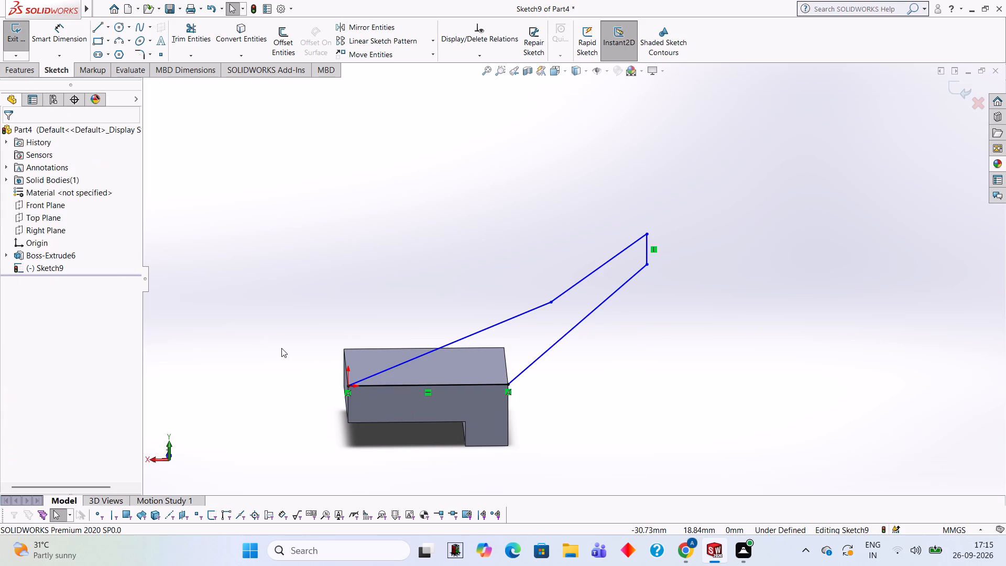
Extrude the closed arm profile 60 mm blind in the reversed direction, over the base, with the result merged.
{"action": "left_click", "coordinate": [29, 72]}
{"action": "left_click", "coordinate": [17, 47]}
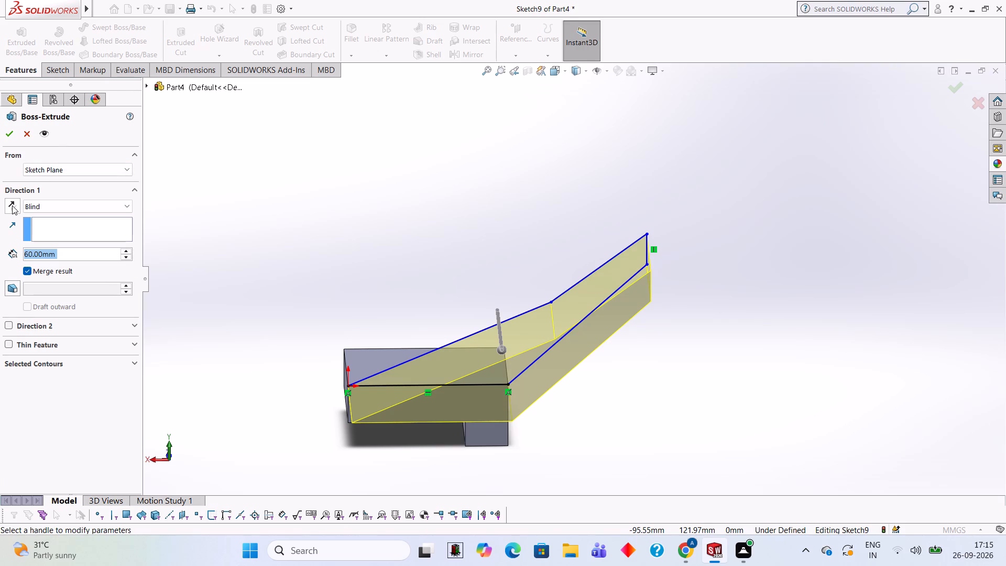
{"action": "left_click", "coordinate": [12, 205]}
{"action": "middle_click_drag", "start_coordinate": [349, 218], "coordinate": [435, 263]}
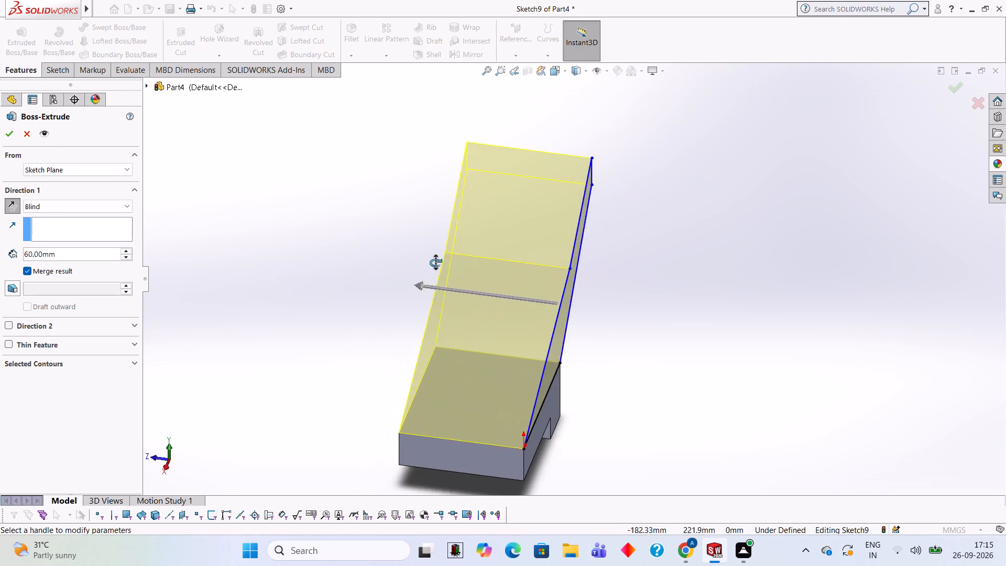
{"action": "middle_click_drag", "start_coordinate": [435, 263], "coordinate": [332, 220]}
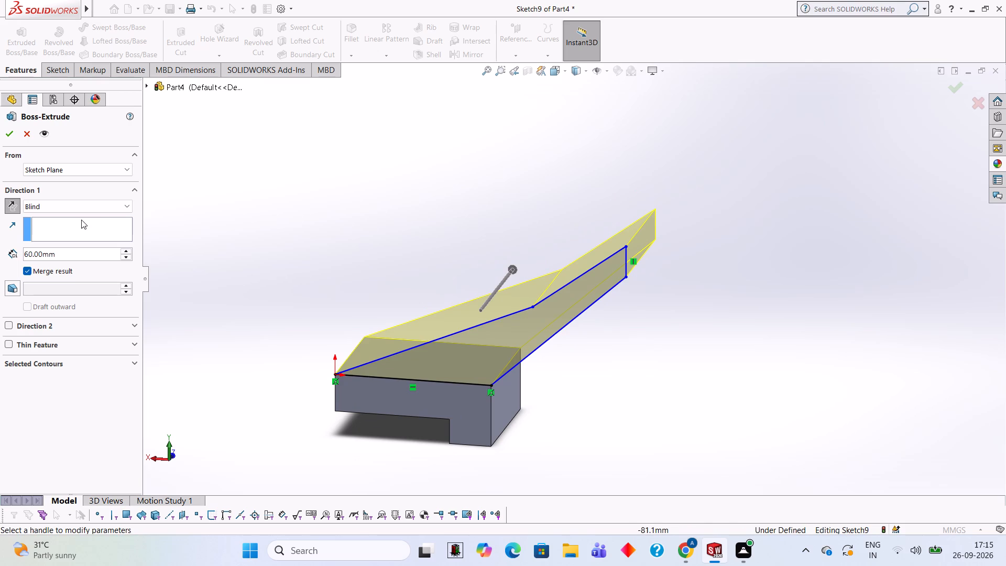
{"action": "left_click", "coordinate": [7, 137]}
{"action": "left_click", "coordinate": [475, 257]}
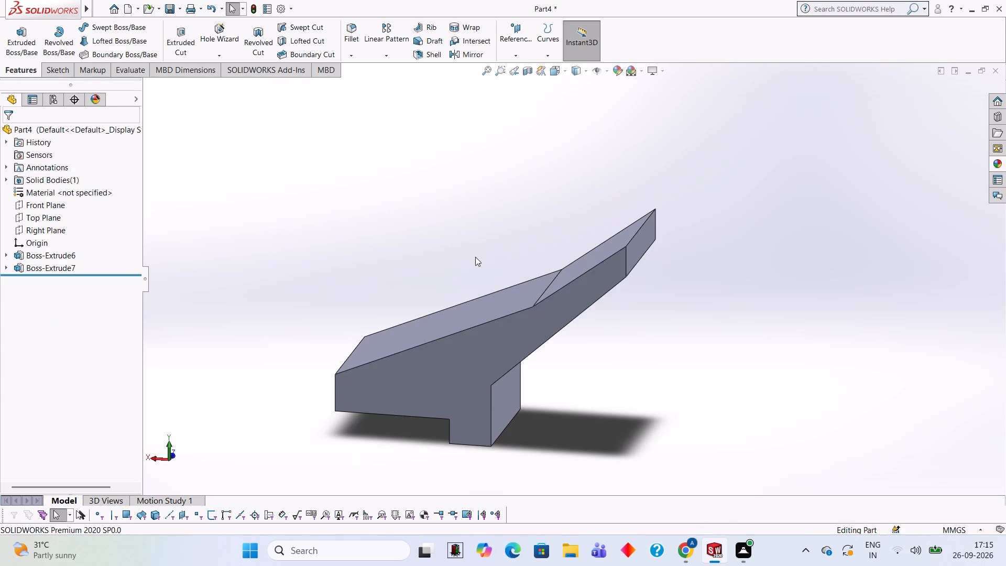
Sketch the closed arm outline on the part's rear face, tracing its four edges and closing with a 75 mm horizontal line along the base top.
{"action": "middle_click_drag", "start_coordinate": [477, 252], "coordinate": [523, 236]}
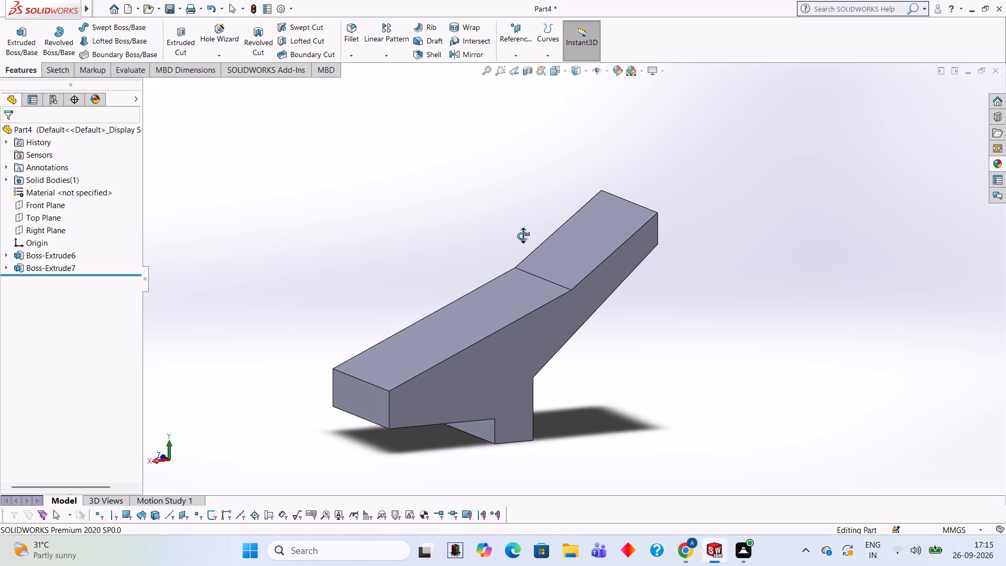
{"action": "middle_click_drag", "start_coordinate": [523, 236], "coordinate": [493, 224]}
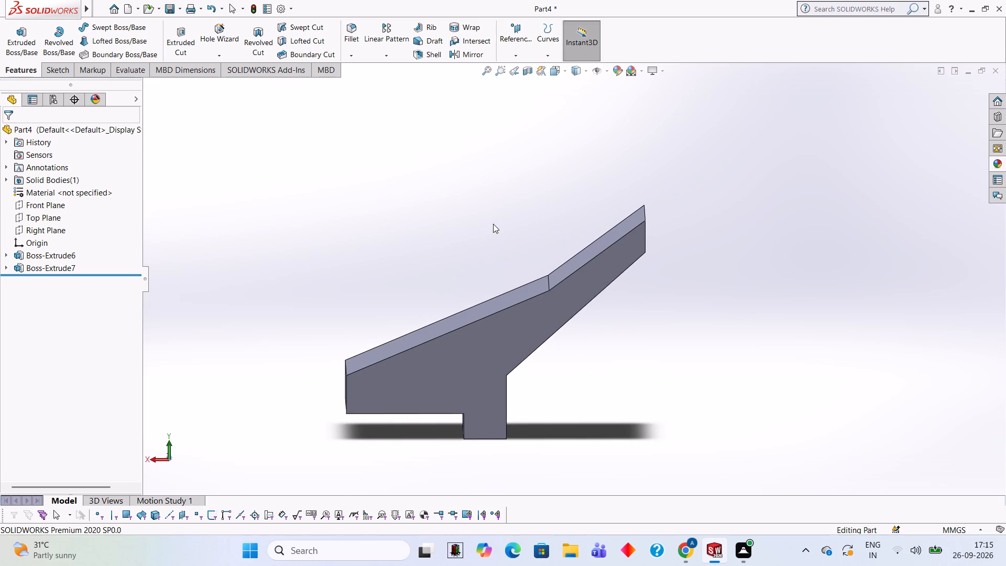
{"action": "middle_click", "coordinate": [493, 224]}
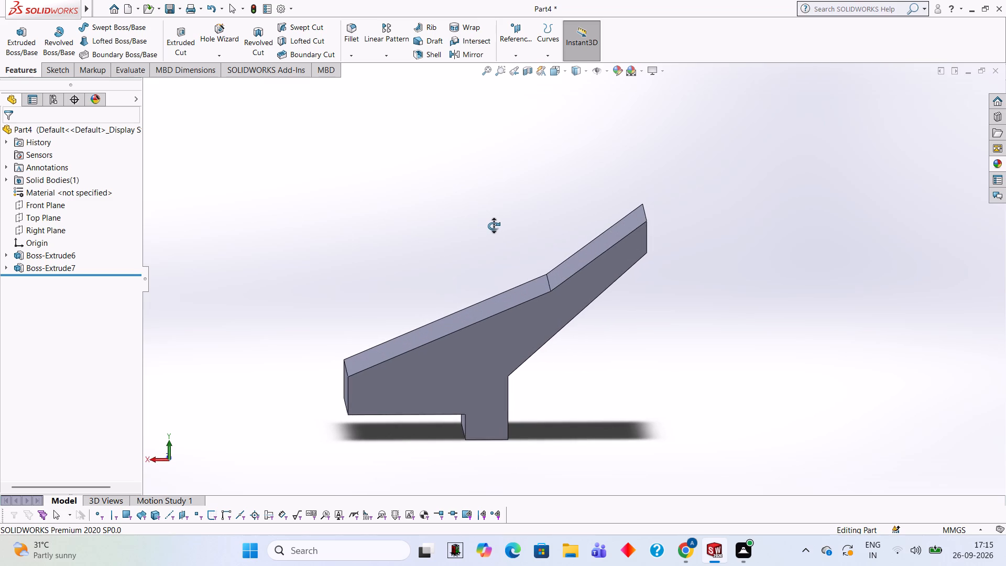
{"action": "left_click", "coordinate": [495, 350]}
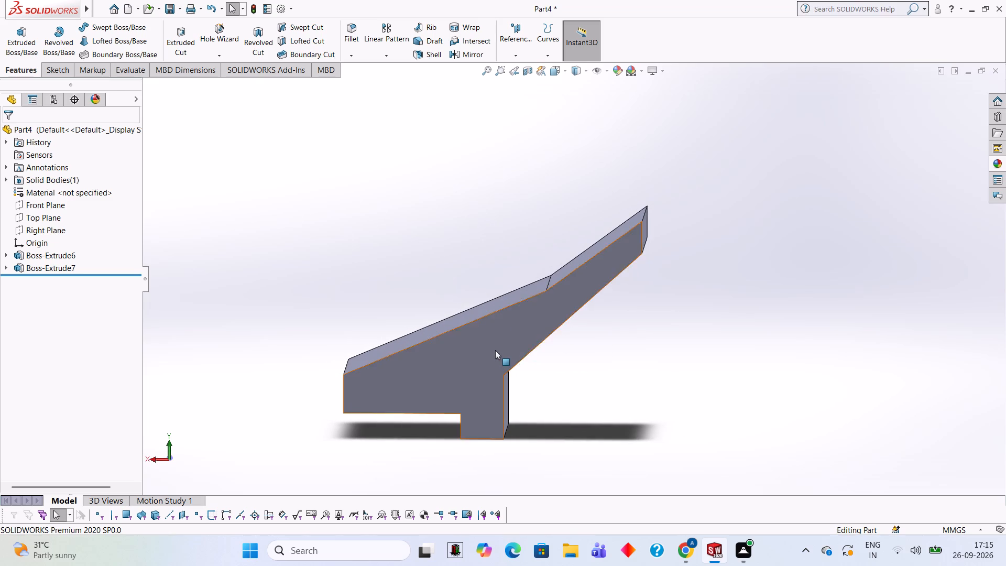
{"action": "left_click", "coordinate": [545, 322]}
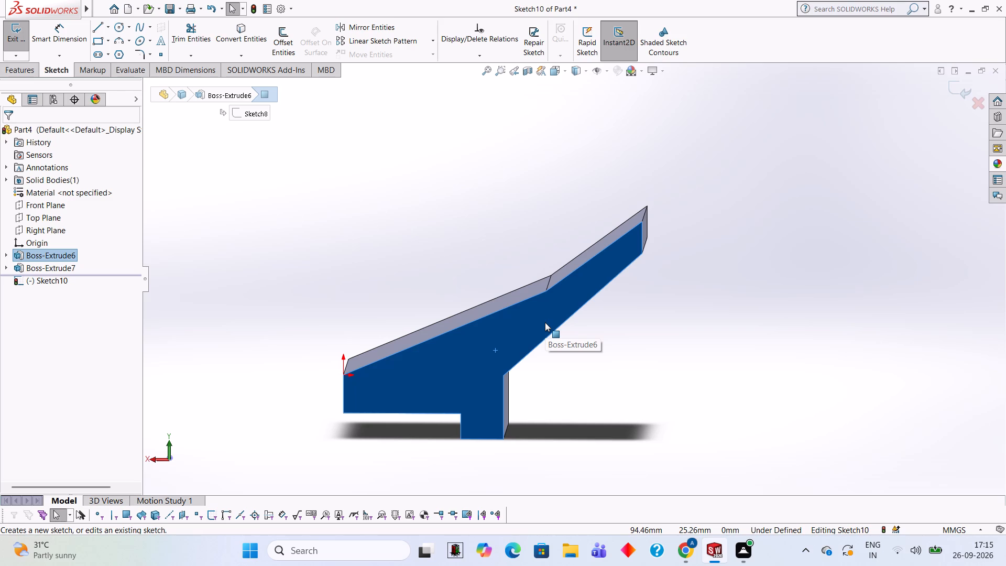
{"action": "key", "text": "ctrl+8"}
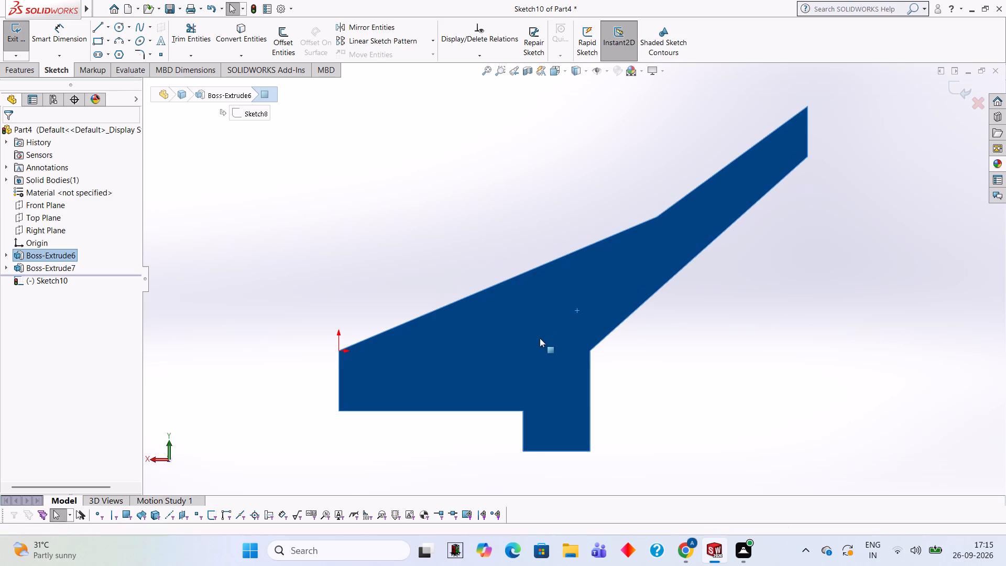
{"action": "left_click", "coordinate": [93, 32]}
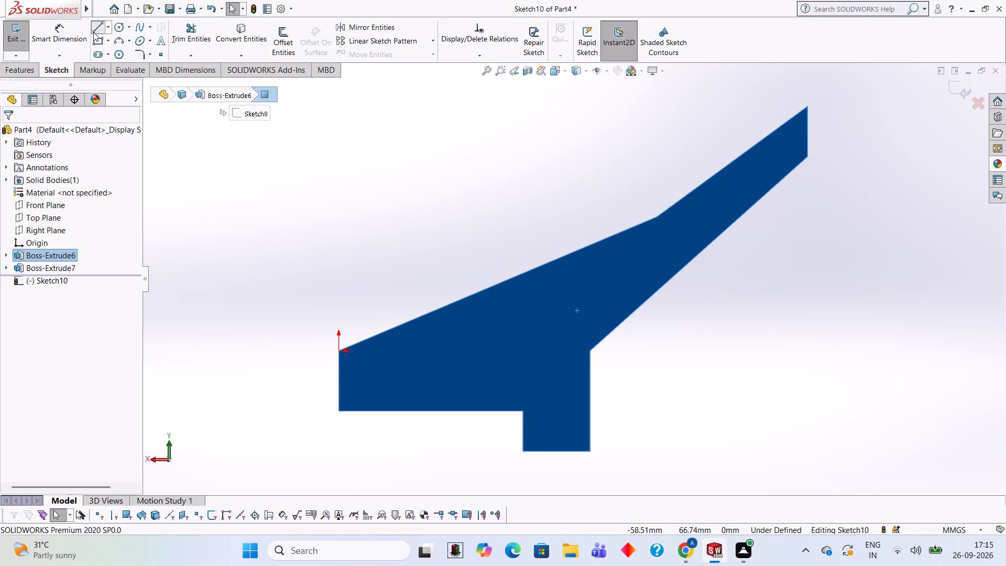
{"action": "left_click", "coordinate": [339, 352]}
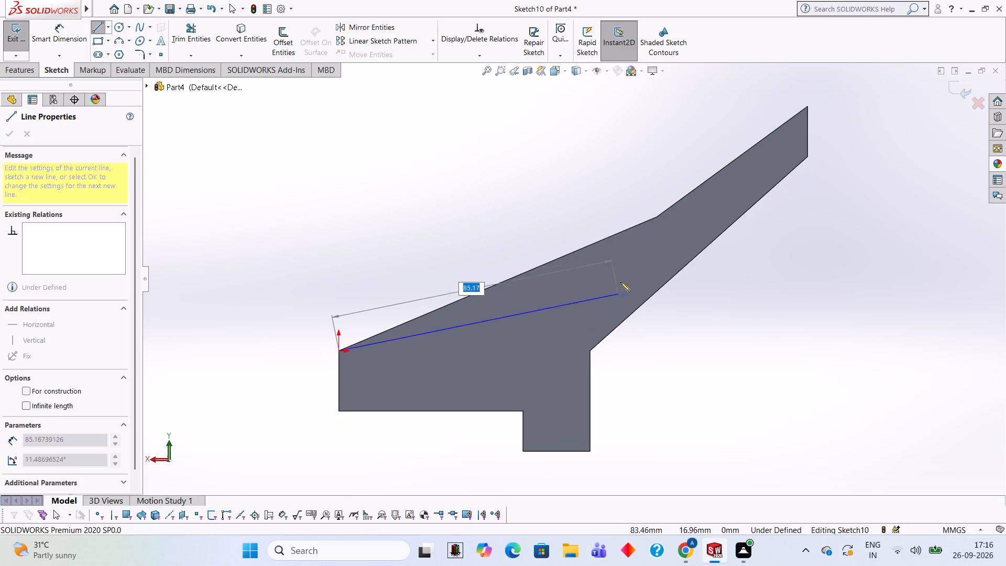
{"action": "left_click", "coordinate": [656, 219]}
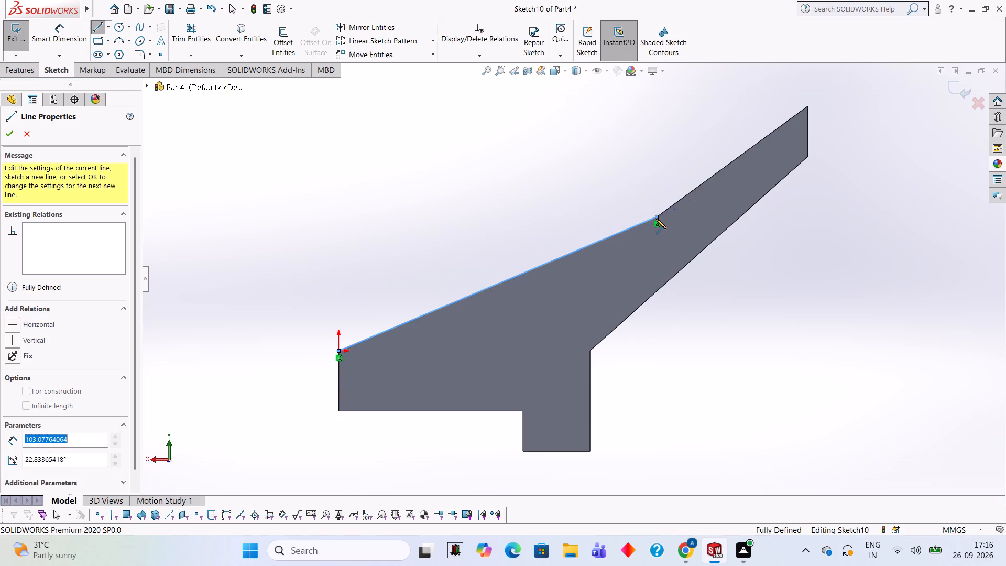
{"action": "left_click", "coordinate": [806, 105]}
{"action": "left_click", "coordinate": [808, 158]}
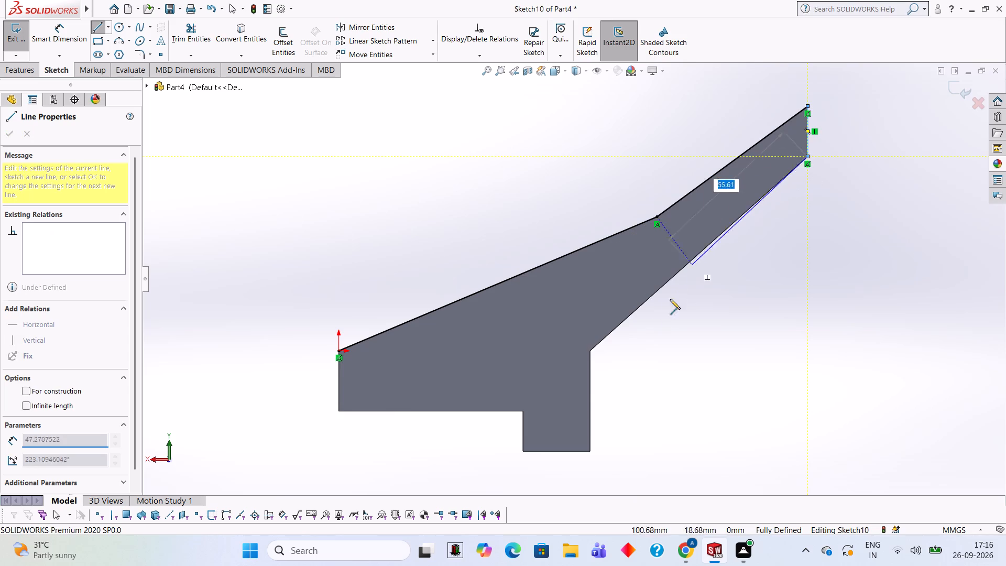
{"action": "left_click", "coordinate": [590, 350]}
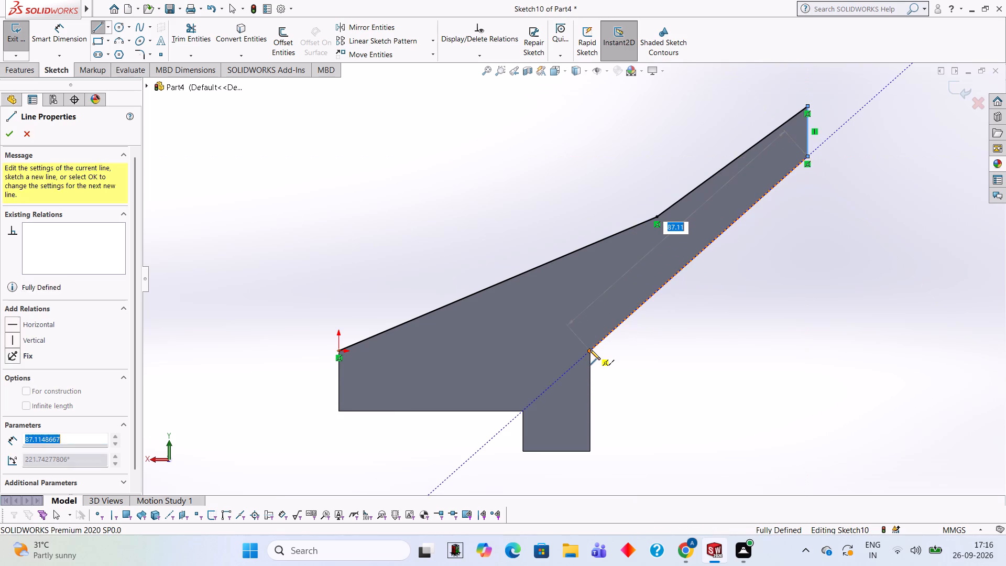
{"action": "left_click", "coordinate": [337, 352]}
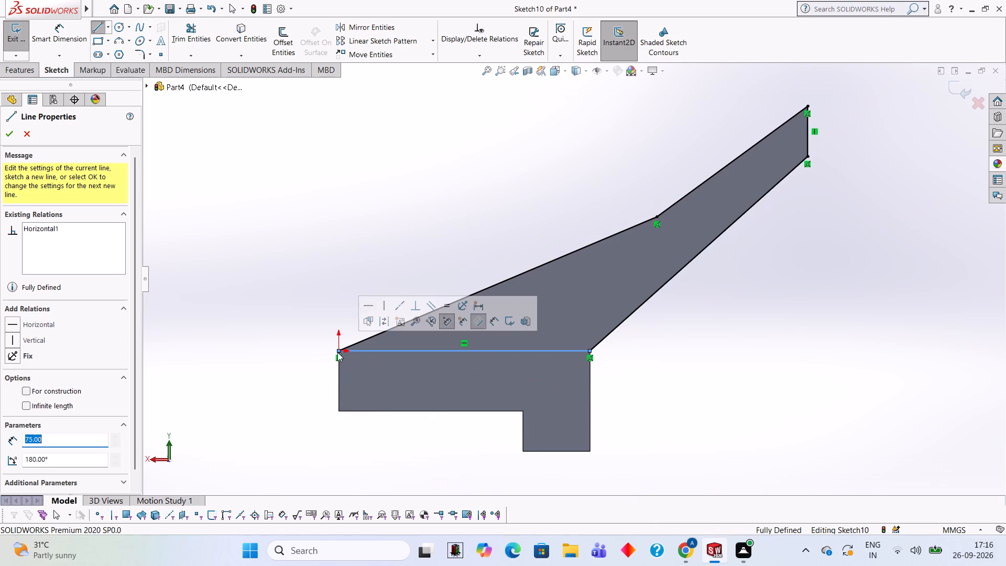
Start an extruded cut from the closed arm outline and calculate 60 − 15 in Calculator for its depth.
{"action": "left_click", "coordinate": [11, 74]}
{"action": "left_click", "coordinate": [170, 47]}
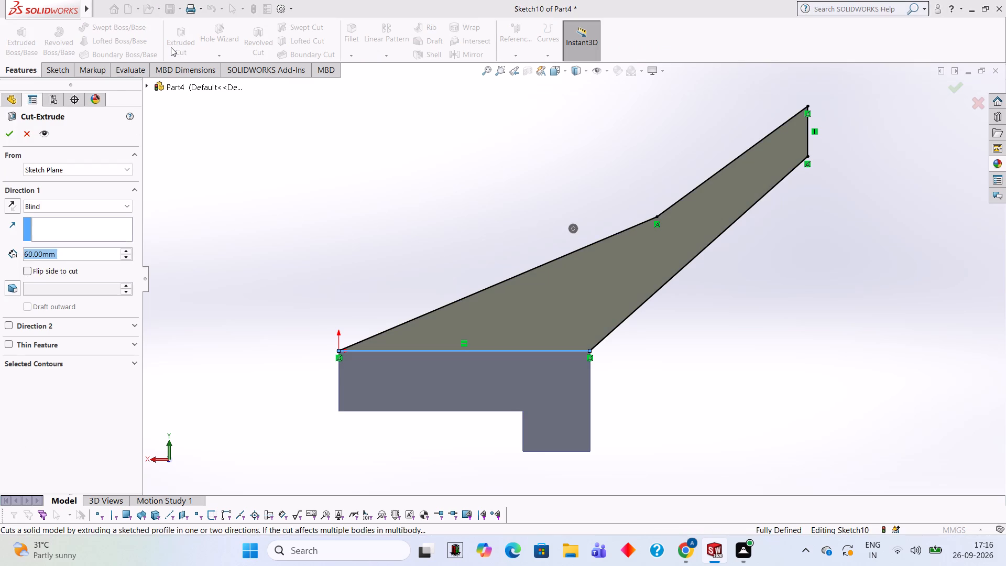
{"action": "type", "text": "60"}
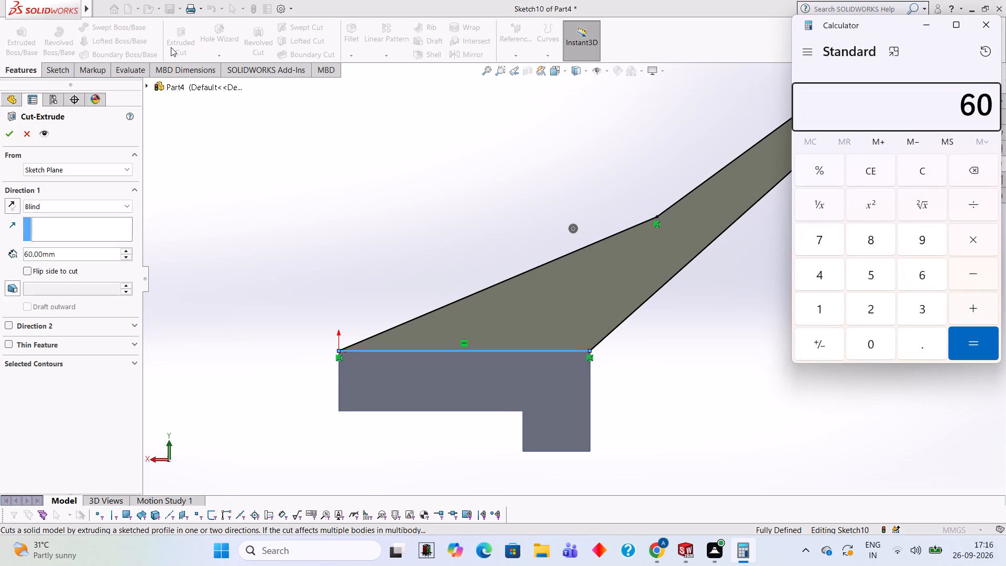
{"action": "type", "text": "-1"}
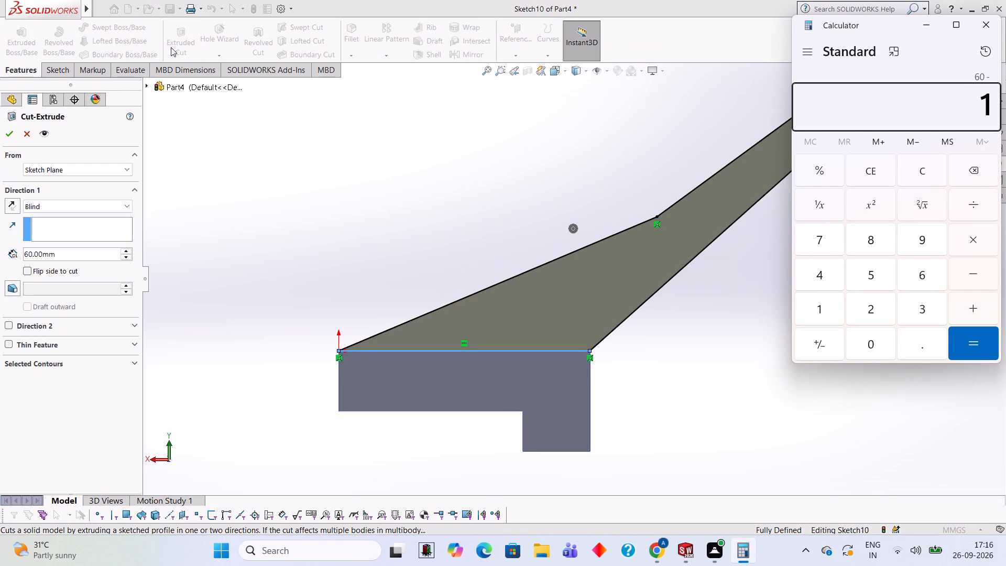
{"action": "key", "text": "5"}
{"action": "key", "text": "Return"}
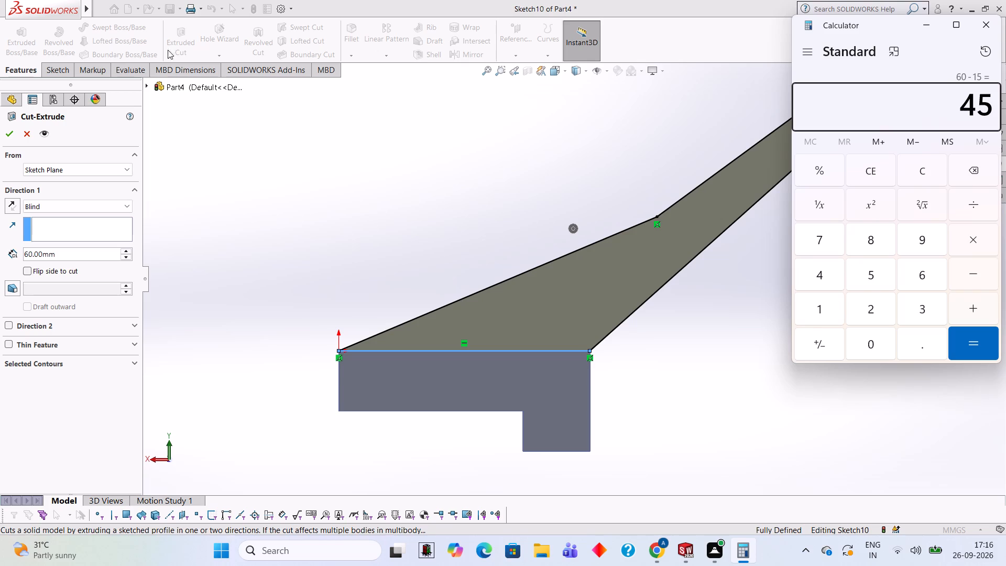
{"action": "left_click_drag", "start_coordinate": [996, 31], "coordinate": [1000, 38]}
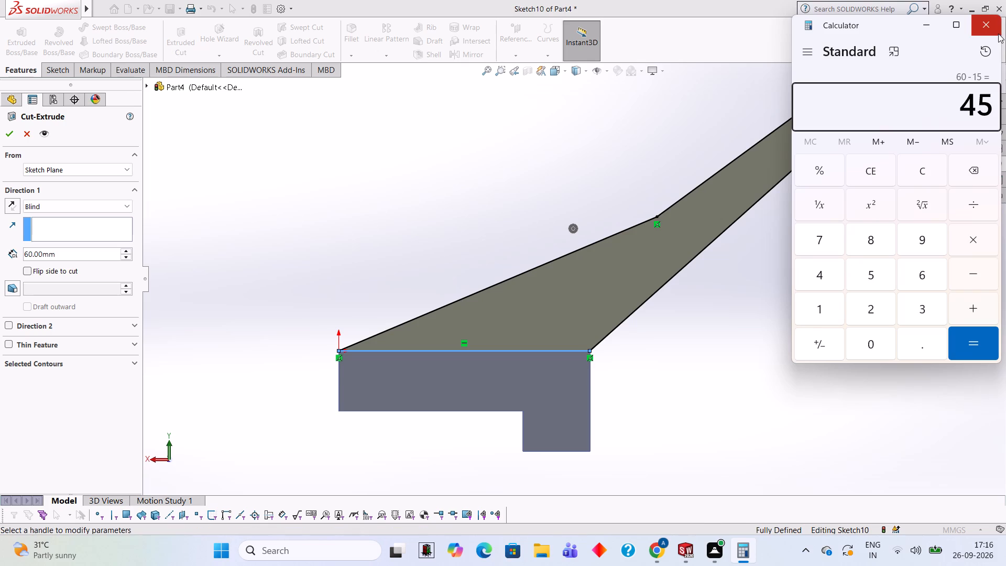
{"action": "left_click", "coordinate": [998, 34]}
Set the blind cut depth to 45 mm and apply the cut to the arm above the base.
{"action": "middle_click_drag", "start_coordinate": [607, 135], "coordinate": [624, 256]}
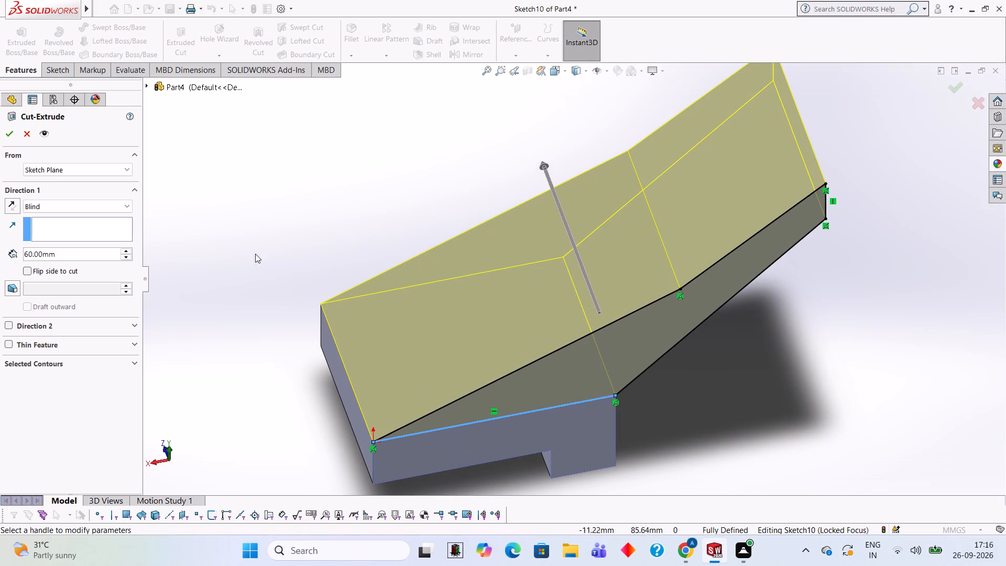
{"action": "left_click", "coordinate": [116, 251]}
{"action": "key", "text": "BackSpace"}
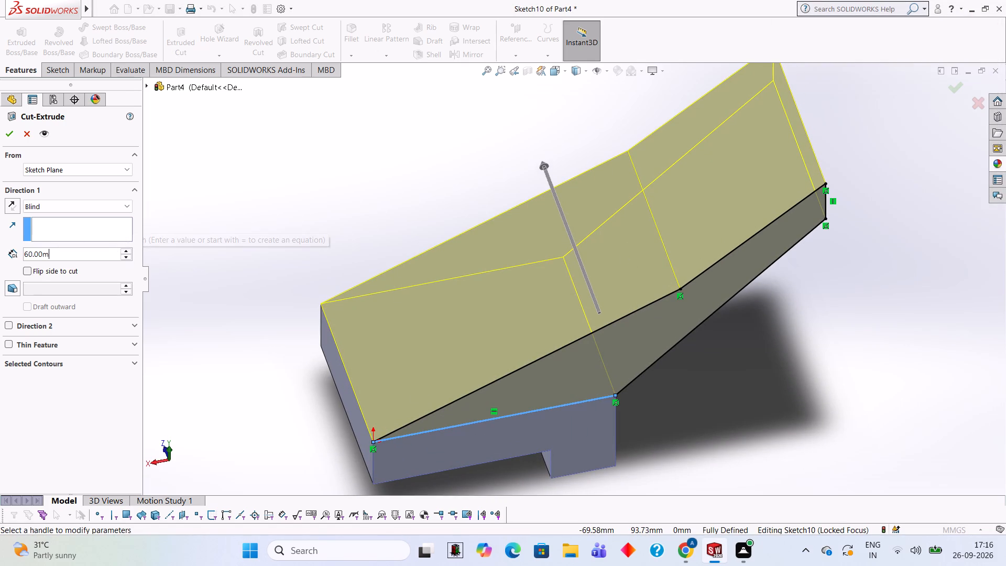
{"action": "key", "text": "BackSpace"}
{"action": "key", "text": "BackSpace"}
{"action": "key", "text": "BackSpace"}
{"action": "key", "text": "BackSpace"}
{"action": "key", "text": "BackSpace"}
{"action": "key", "text": "BackSpace"}
{"action": "type", "text": "45"}
{"action": "key", "text": "Return"}
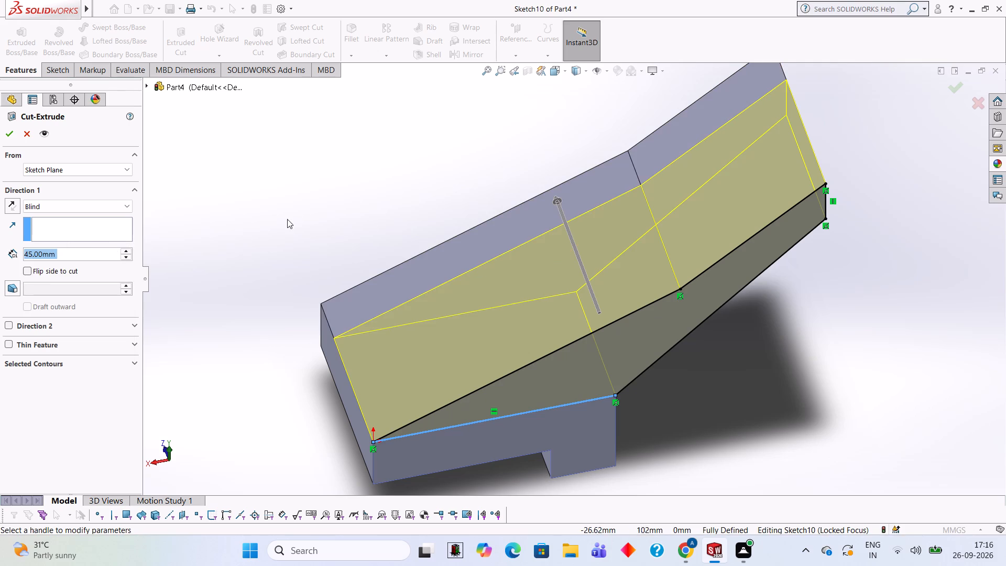
{"action": "middle_click_drag", "start_coordinate": [287, 219], "coordinate": [316, 247]}
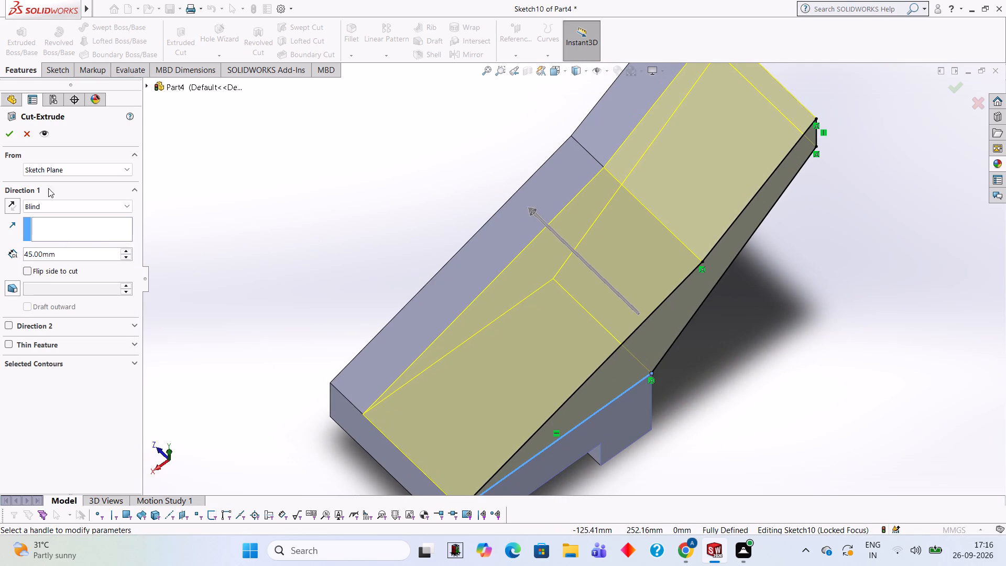
{"action": "left_click", "coordinate": [12, 130]}
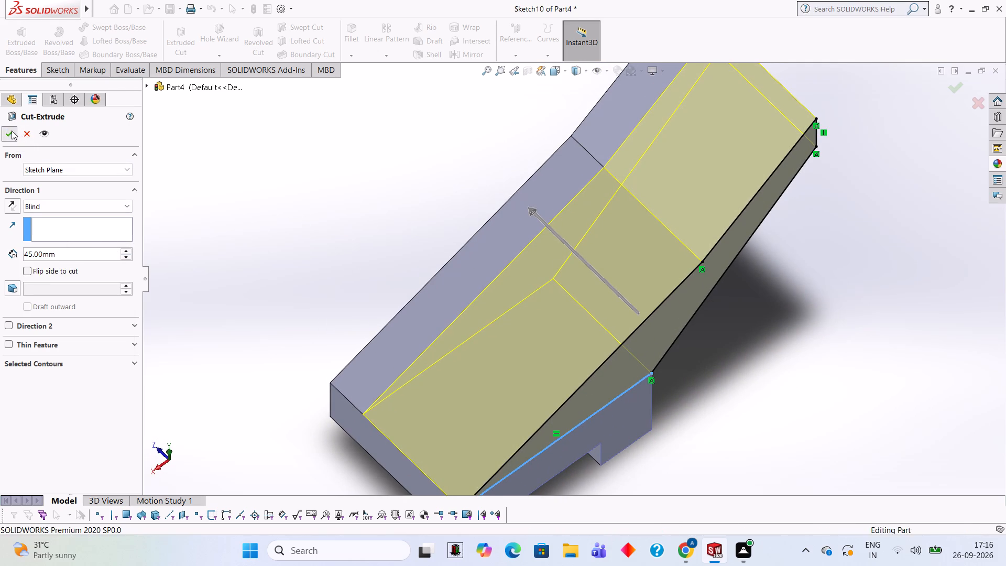
{"action": "left_click", "coordinate": [235, 178]}
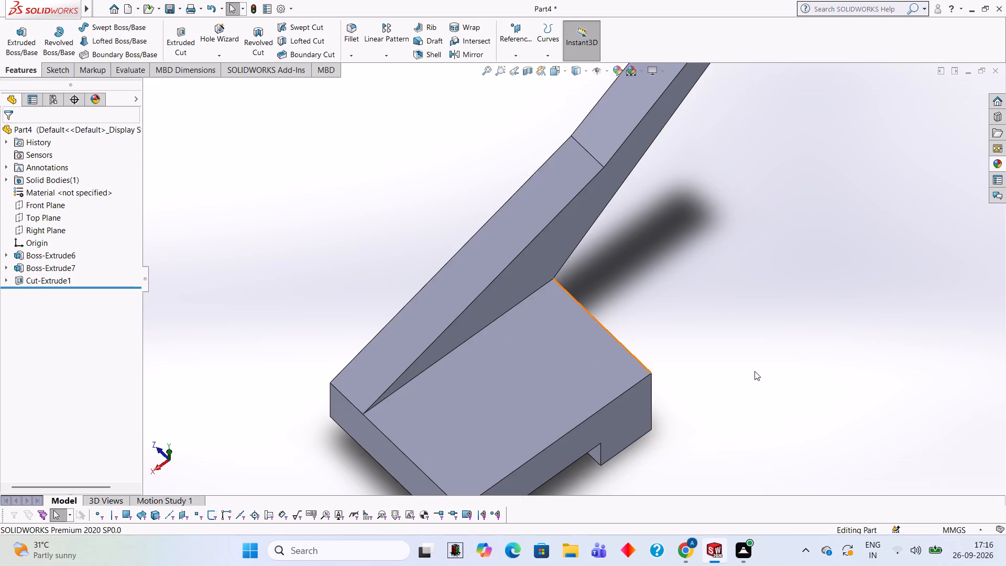
Start a new sketch on the arm's side face exposed by the cut, viewed normal to the face.
{"action": "middle_click_drag", "start_coordinate": [754, 371], "coordinate": [686, 332]}
{"action": "scroll", "coordinate": [719, 332], "scroll_direction": "up", "scroll_amount": 1}
{"action": "middle_click_drag", "start_coordinate": [720, 332], "coordinate": [733, 253]}
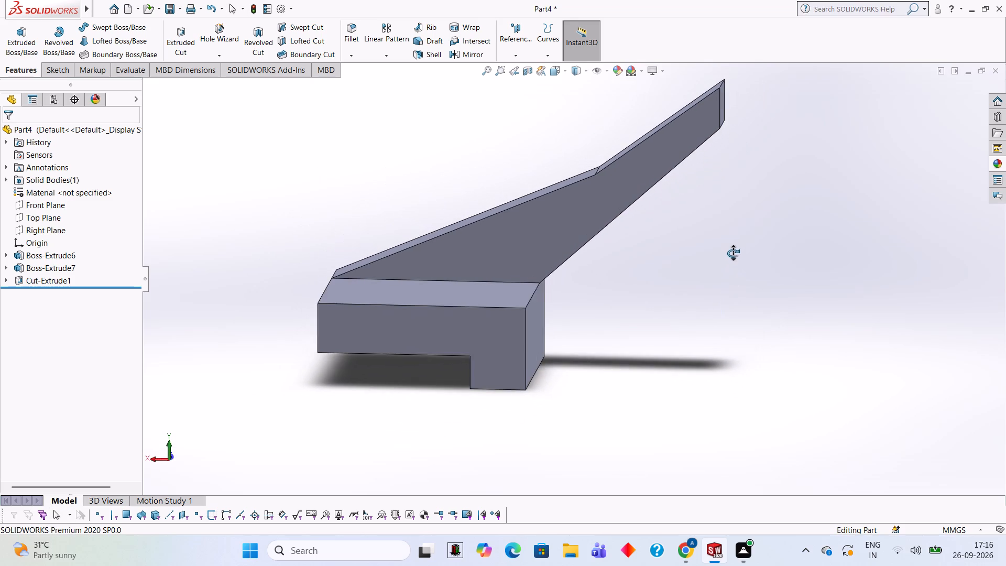
{"action": "middle_click_drag", "start_coordinate": [733, 253], "coordinate": [737, 236]}
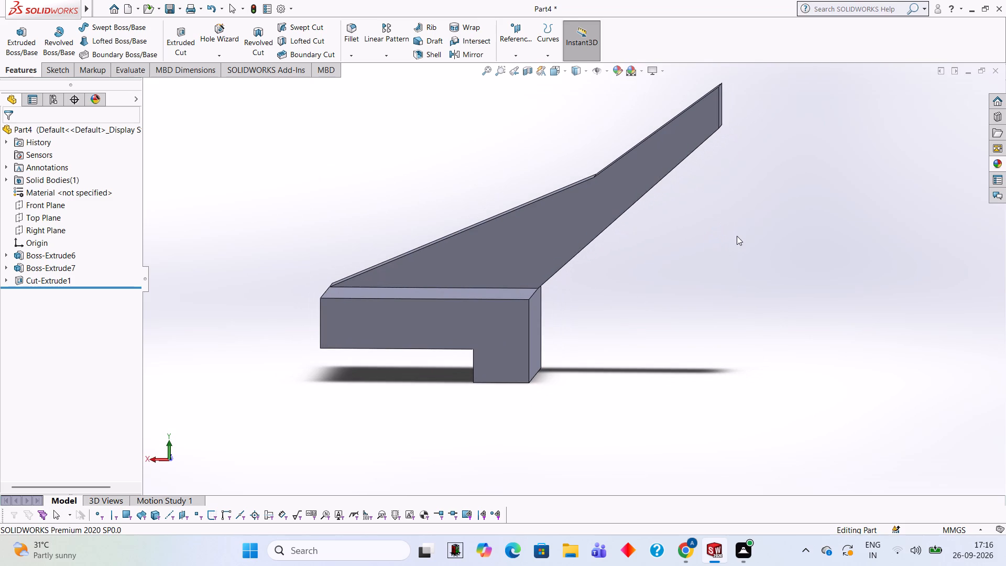
{"action": "left_click", "coordinate": [568, 228]}
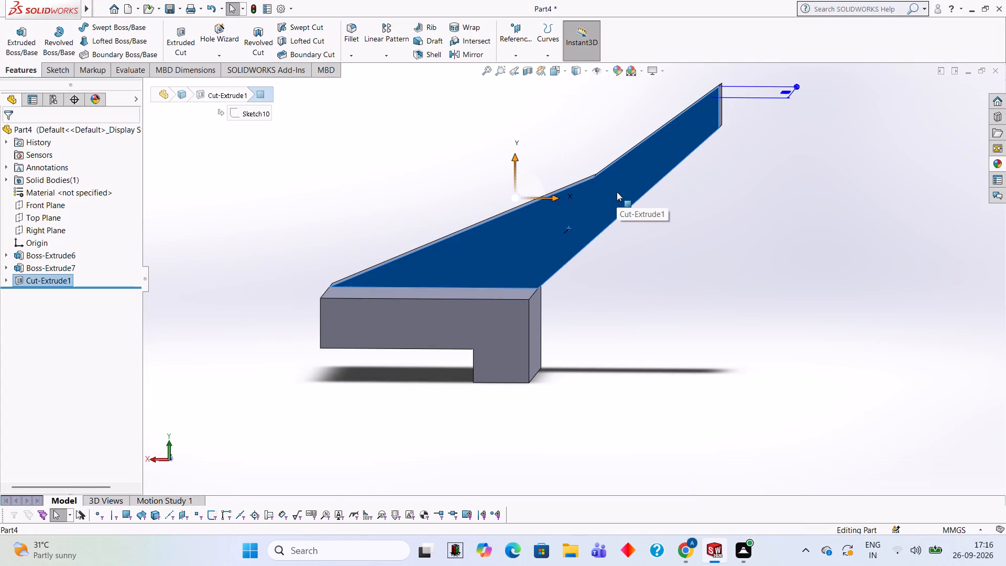
{"action": "key", "text": "Escape"}
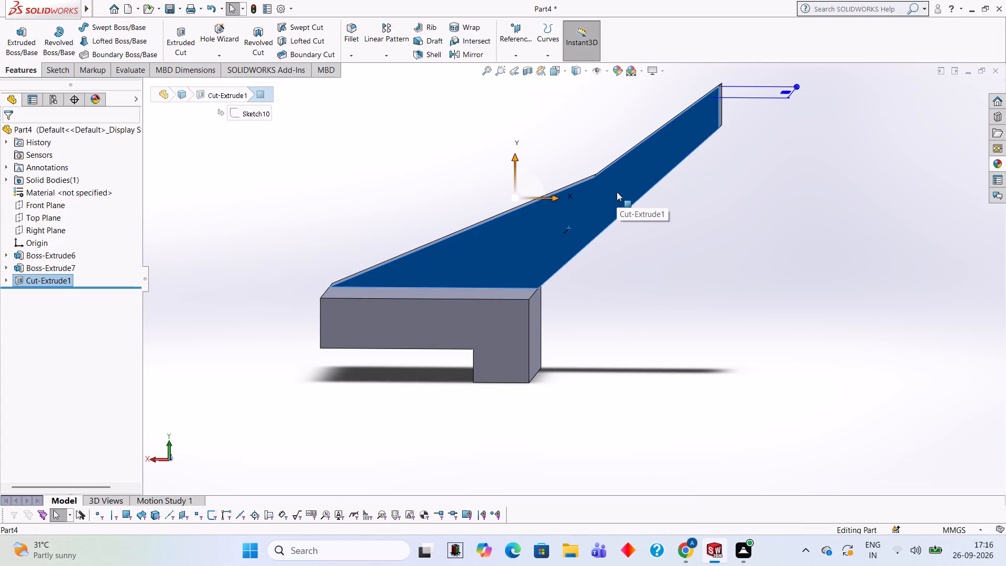
{"action": "left_click", "coordinate": [617, 192]}
{"action": "left_click", "coordinate": [660, 166]}
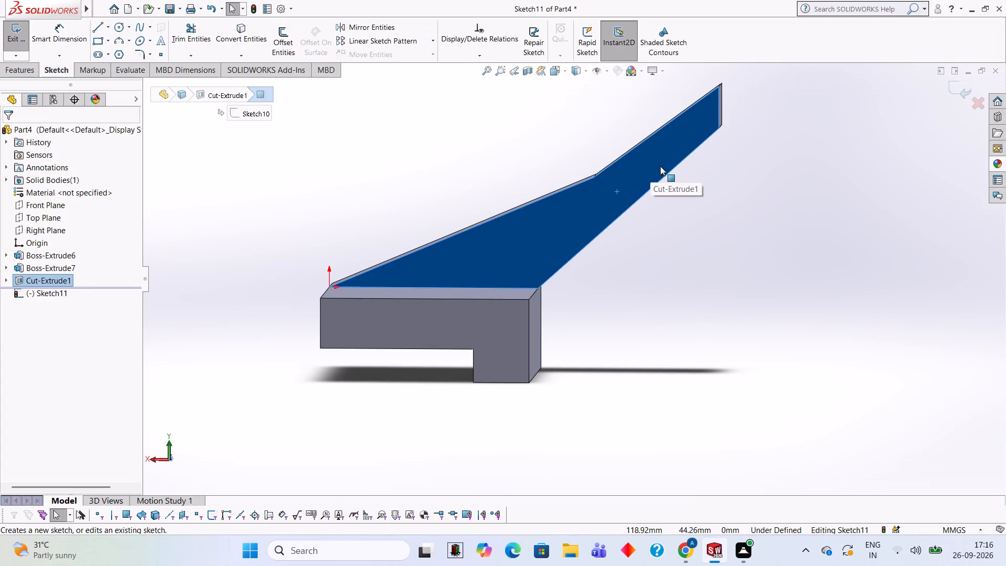
{"action": "key", "text": "ctrl+8"}
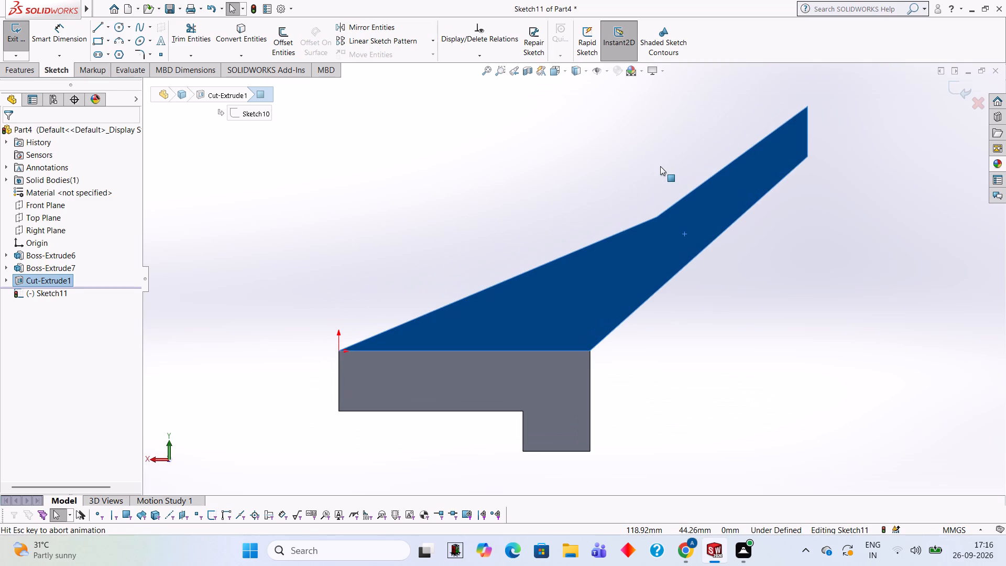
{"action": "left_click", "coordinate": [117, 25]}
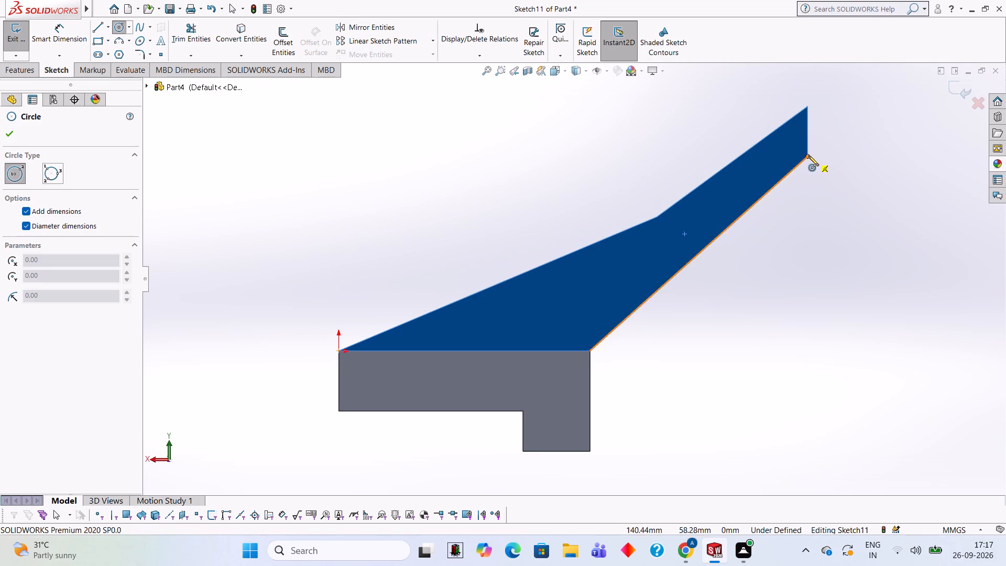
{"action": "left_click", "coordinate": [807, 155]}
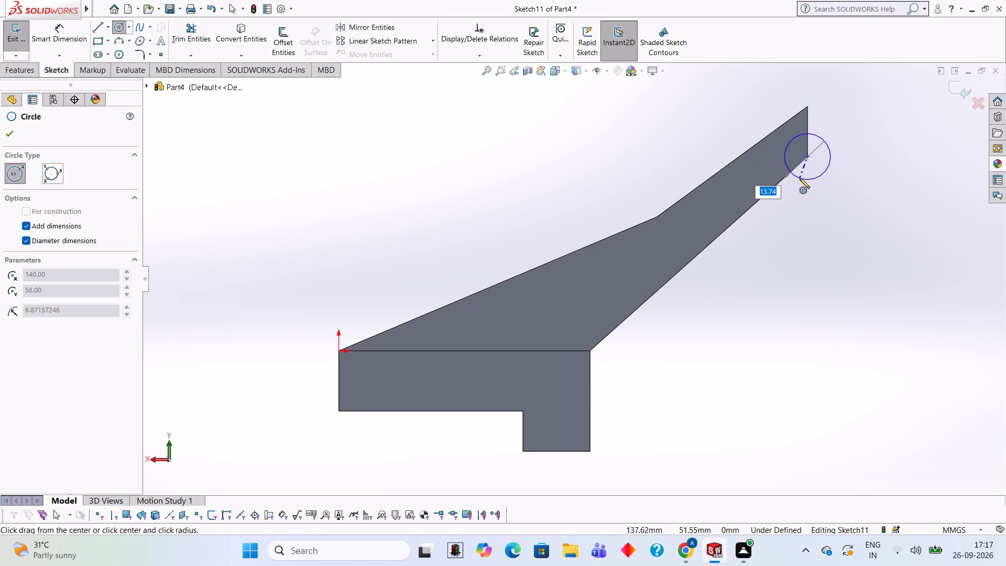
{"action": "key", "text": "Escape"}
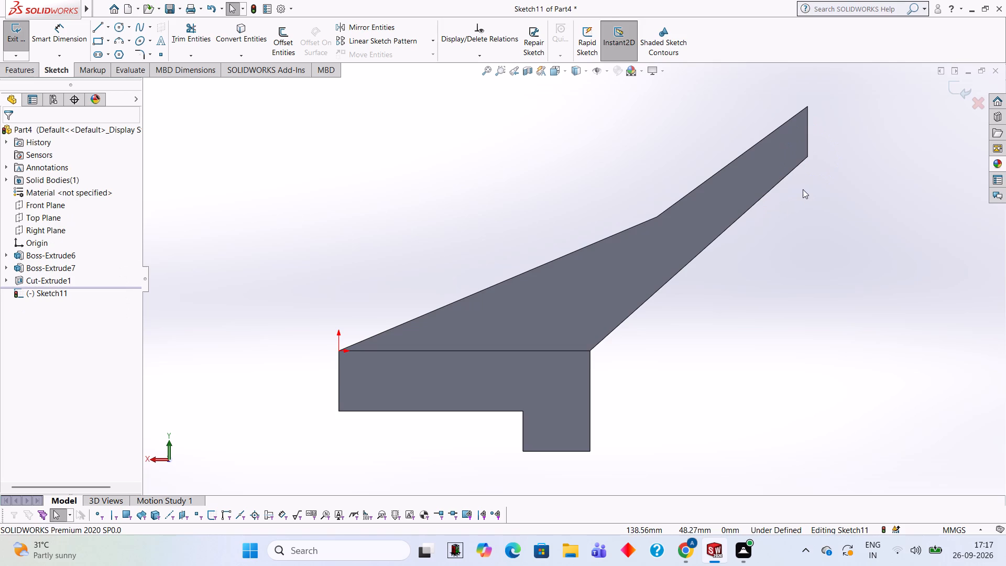
Sketch a 32 mm diameter circle centred on the midpoint of the arm's vertical end edge.
{"action": "left_click", "coordinate": [117, 31]}
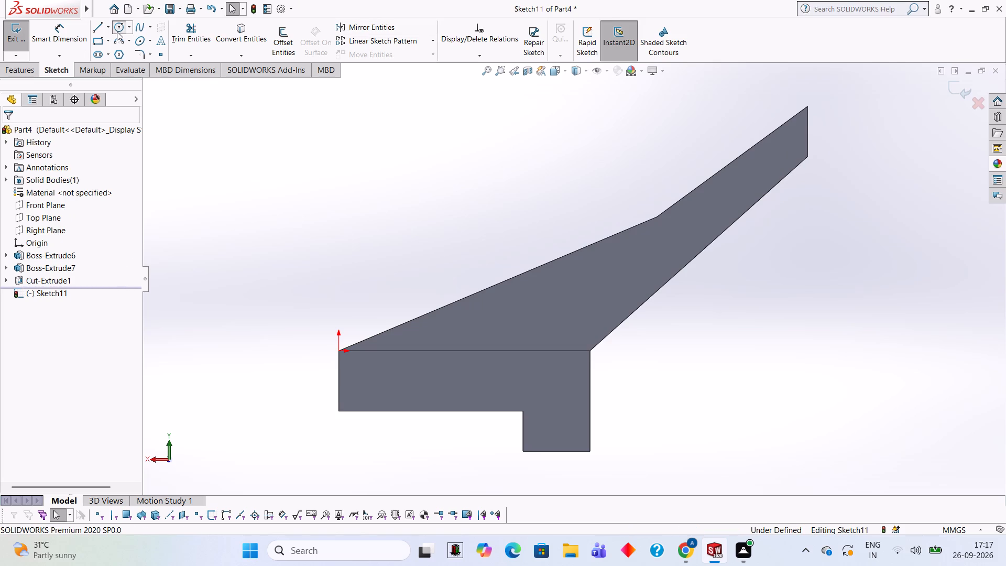
{"action": "left_click", "coordinate": [806, 130]}
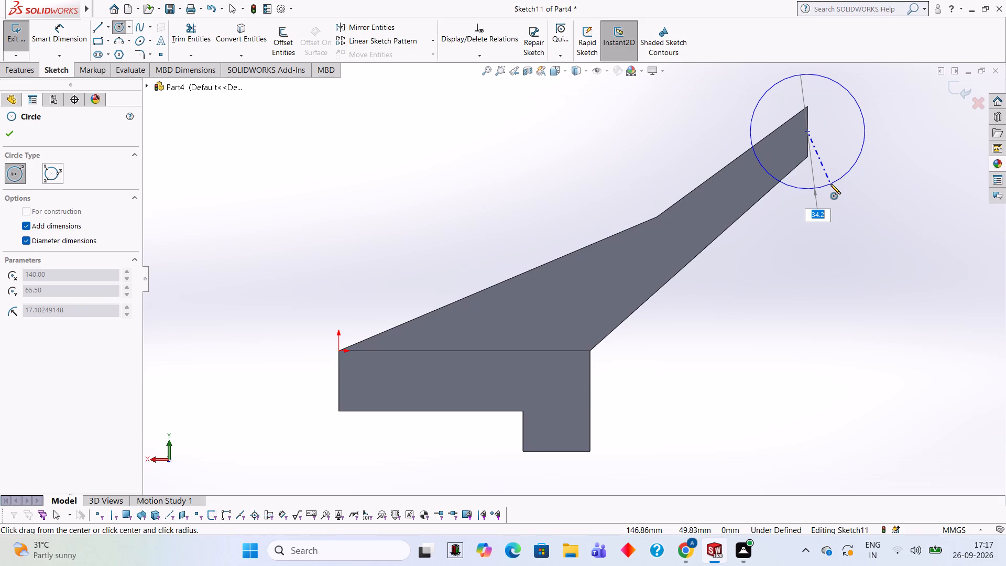
{"action": "type", "text": "32"}
{"action": "key", "text": "Return"}
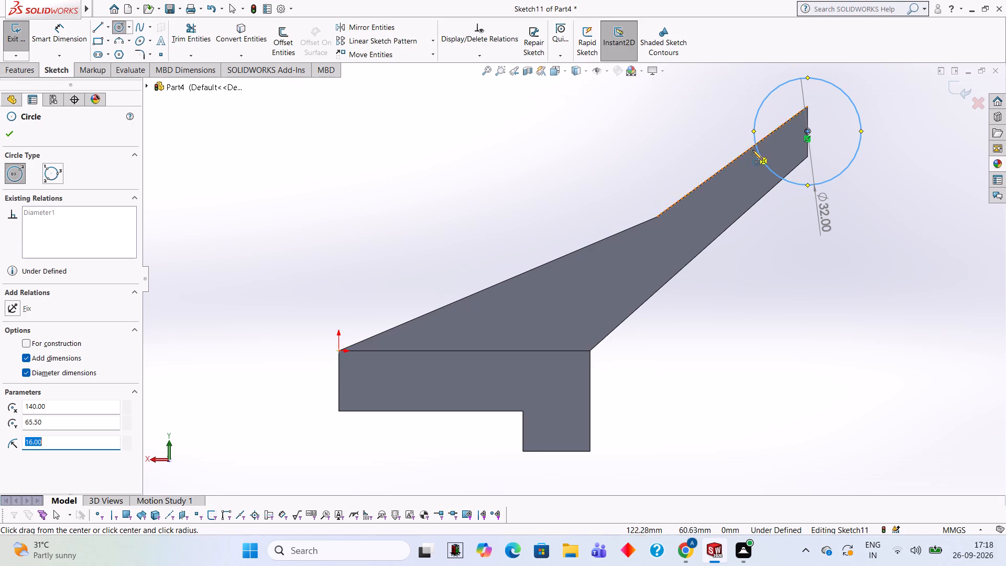
Start a boss extrusion from the 32 mm circle sketched at the arm's end.
{"action": "scroll", "coordinate": [838, 78], "scroll_direction": "down", "scroll_amount": 4}
{"action": "scroll", "coordinate": [732, 191], "scroll_direction": "down", "scroll_amount": 3}
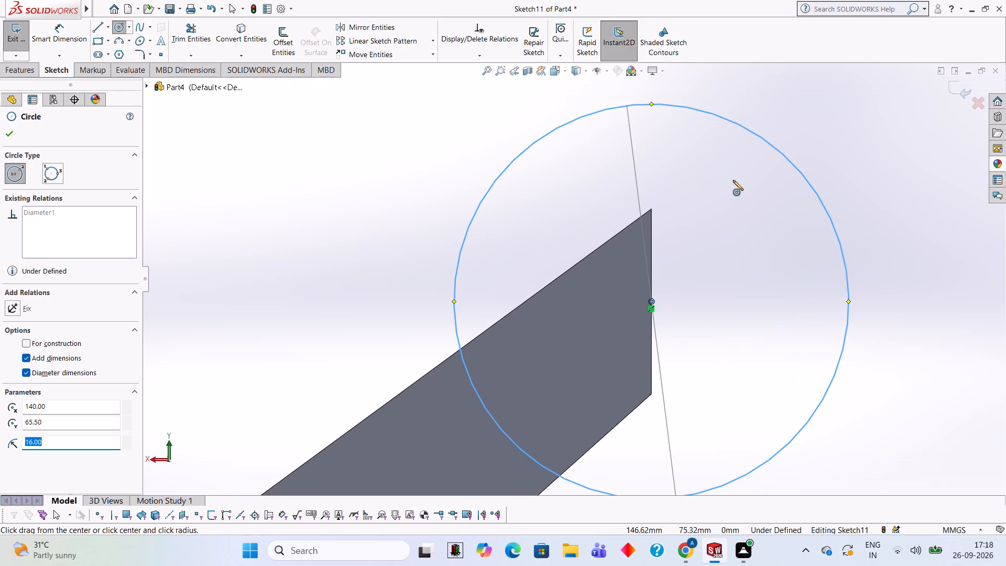
{"action": "scroll", "coordinate": [675, 206], "scroll_direction": "up", "scroll_amount": 3}
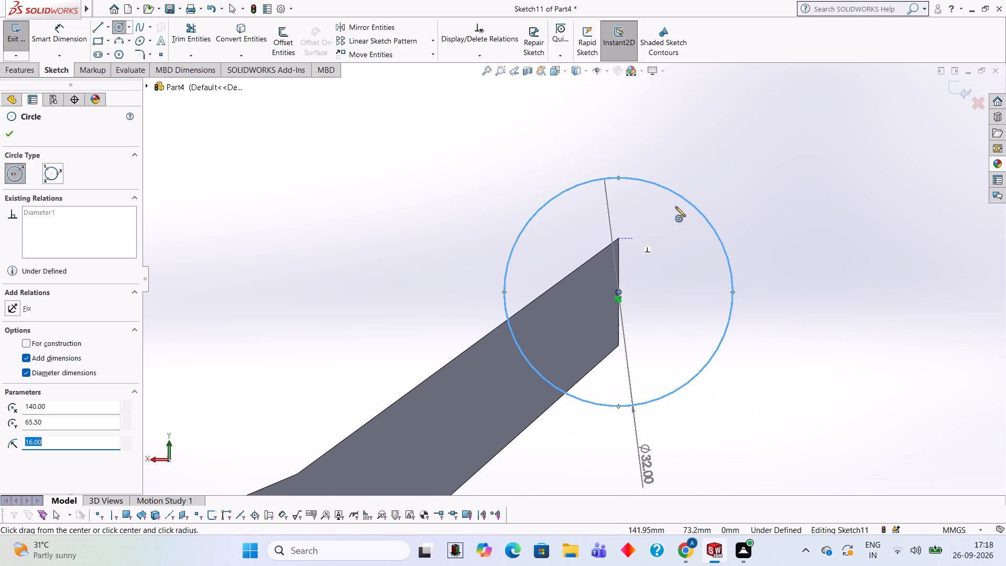
{"action": "scroll", "coordinate": [675, 206], "scroll_direction": "up", "scroll_amount": 6}
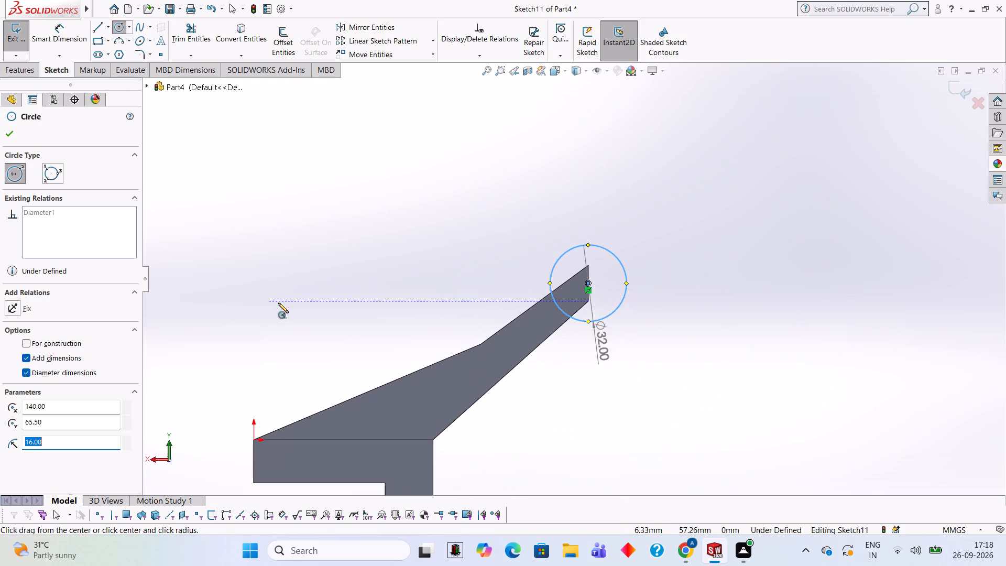
{"action": "scroll", "coordinate": [370, 314], "scroll_direction": "down", "scroll_amount": 2}
{"action": "scroll", "coordinate": [400, 322], "scroll_direction": "up", "scroll_amount": 1}
{"action": "scroll", "coordinate": [406, 318], "scroll_direction": "down", "scroll_amount": 2}
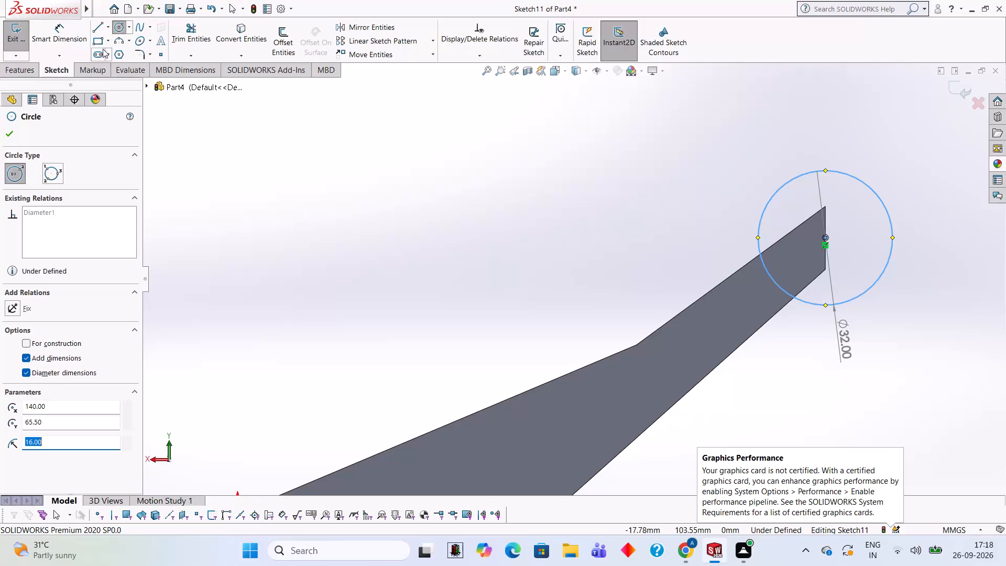
{"action": "left_click", "coordinate": [13, 69]}
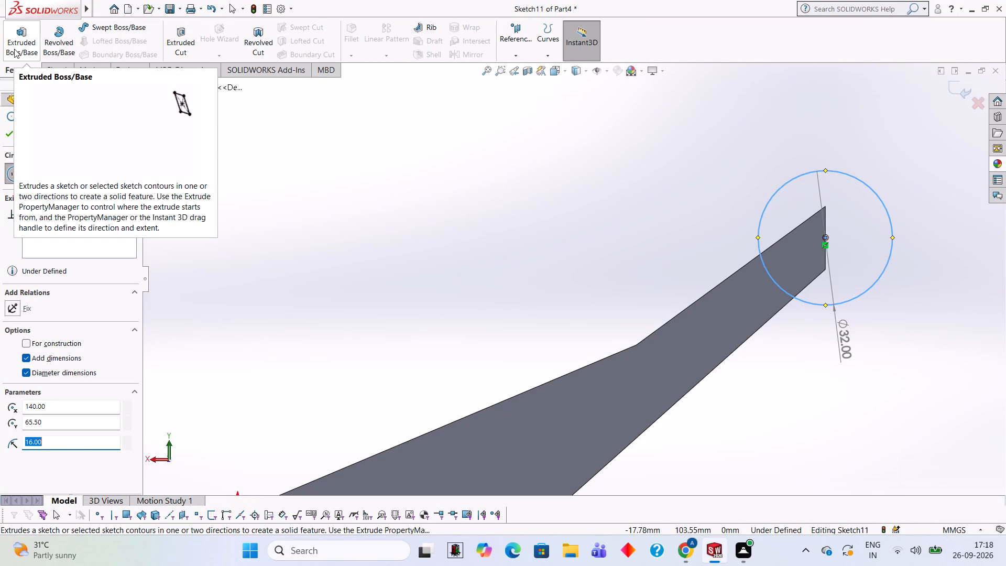
{"action": "left_click", "coordinate": [14, 49]}
{"action": "middle_click_drag", "start_coordinate": [321, 240], "coordinate": [430, 283]}
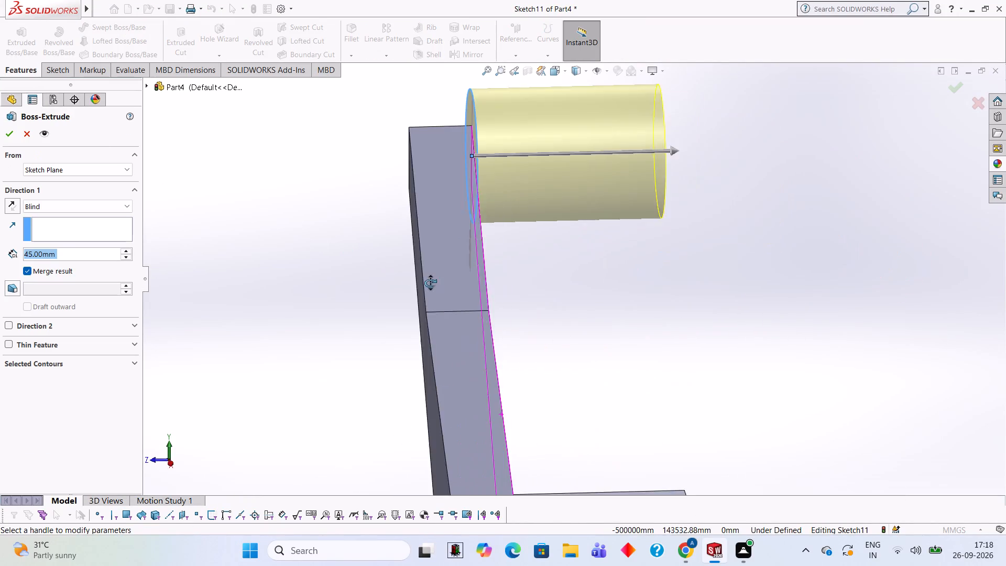
{"action": "middle_click_drag", "start_coordinate": [430, 283], "coordinate": [423, 280]}
{"action": "middle_click_drag", "start_coordinate": [417, 279], "coordinate": [335, 243]}
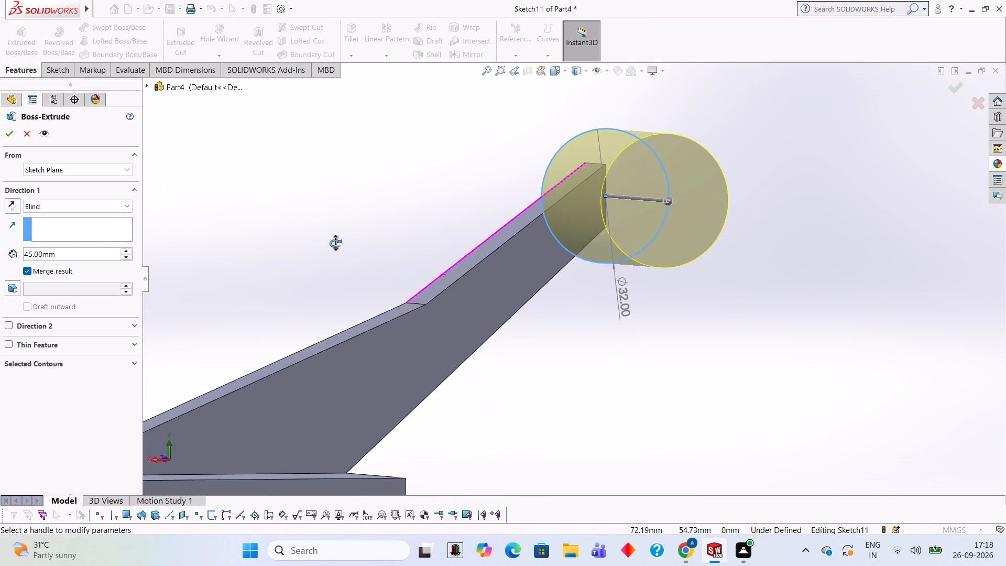
{"action": "middle_click_drag", "start_coordinate": [335, 243], "coordinate": [320, 244]}
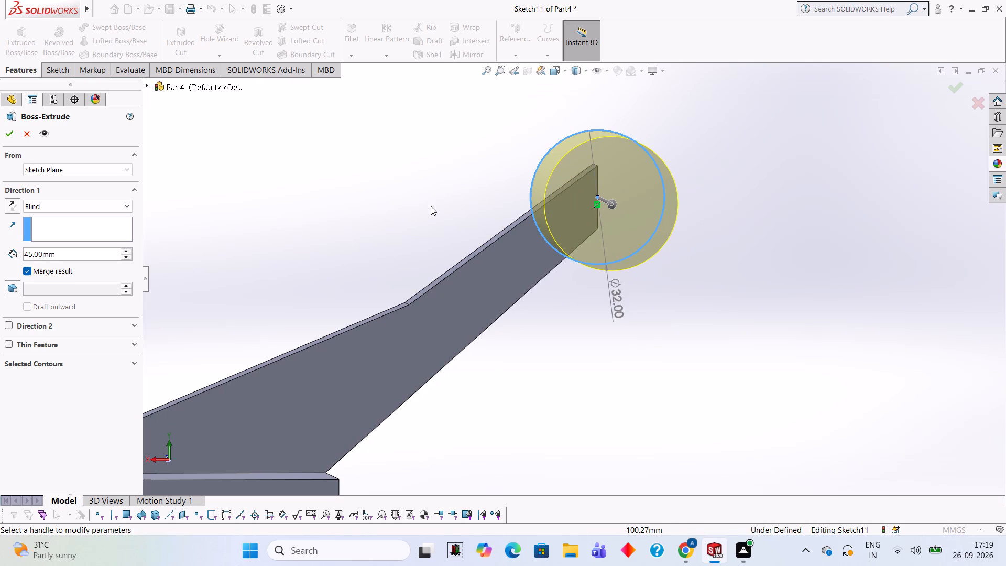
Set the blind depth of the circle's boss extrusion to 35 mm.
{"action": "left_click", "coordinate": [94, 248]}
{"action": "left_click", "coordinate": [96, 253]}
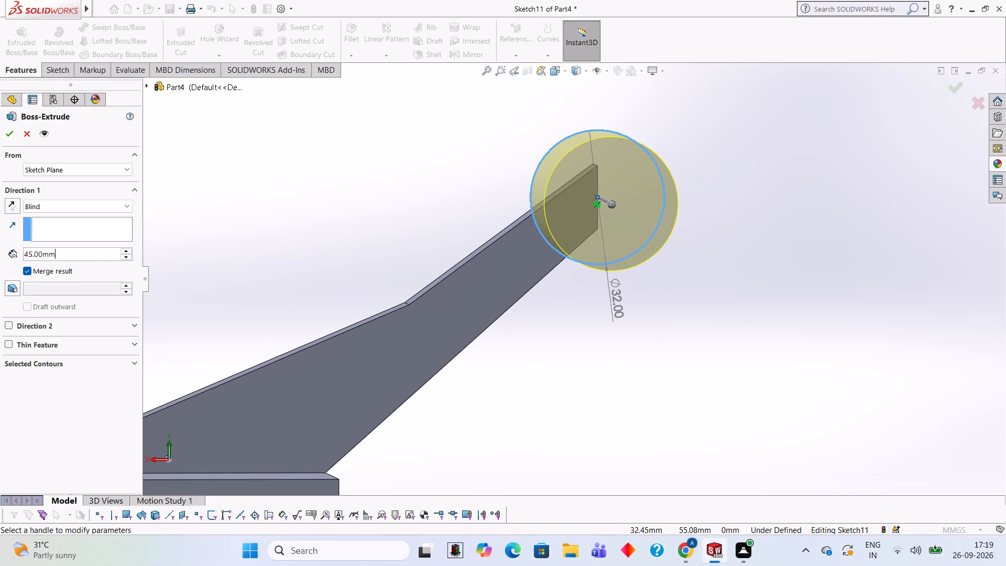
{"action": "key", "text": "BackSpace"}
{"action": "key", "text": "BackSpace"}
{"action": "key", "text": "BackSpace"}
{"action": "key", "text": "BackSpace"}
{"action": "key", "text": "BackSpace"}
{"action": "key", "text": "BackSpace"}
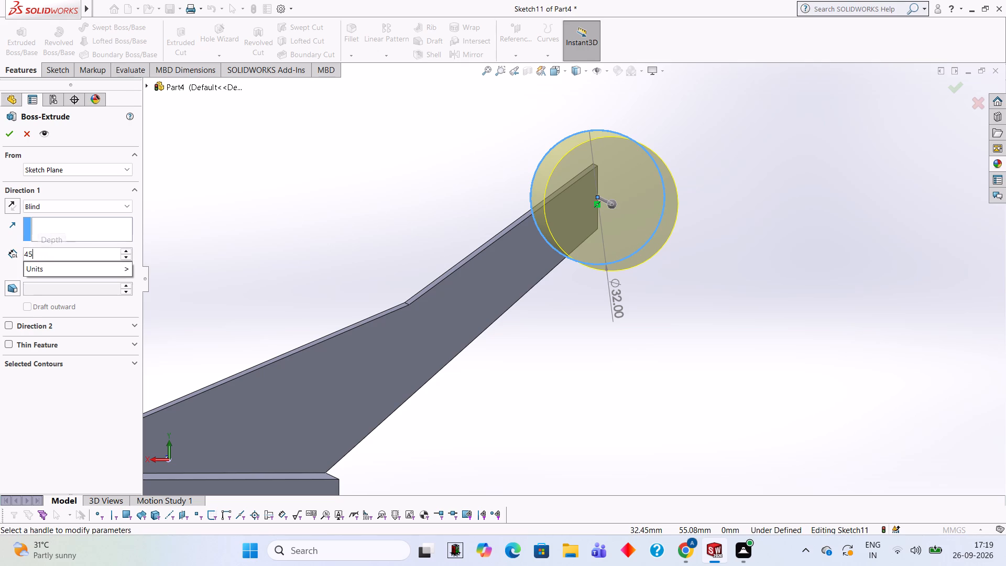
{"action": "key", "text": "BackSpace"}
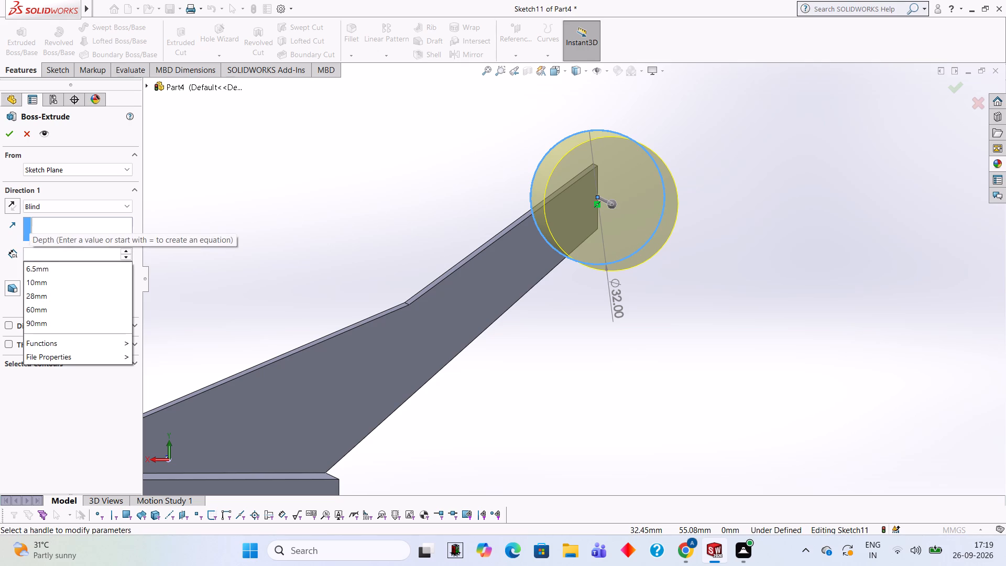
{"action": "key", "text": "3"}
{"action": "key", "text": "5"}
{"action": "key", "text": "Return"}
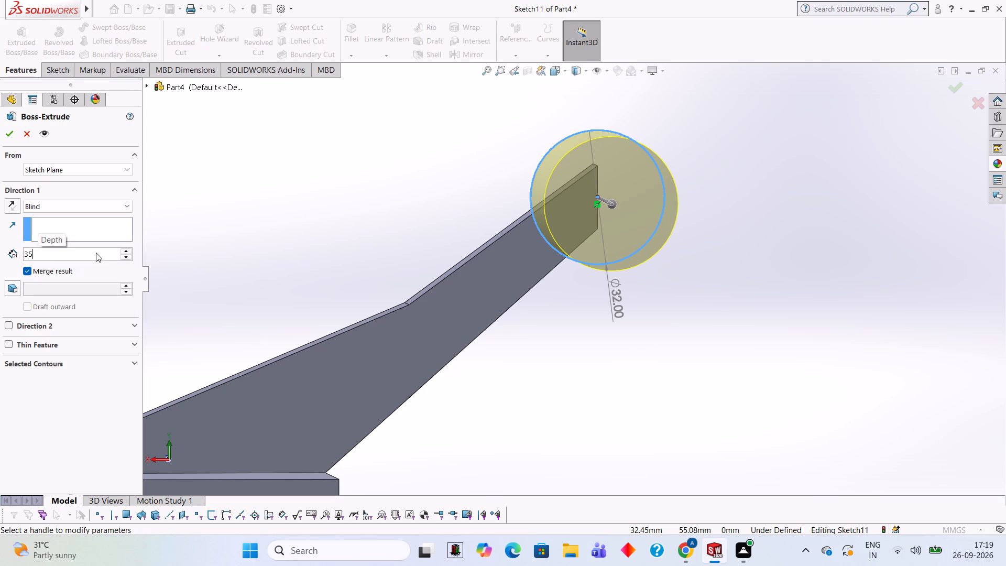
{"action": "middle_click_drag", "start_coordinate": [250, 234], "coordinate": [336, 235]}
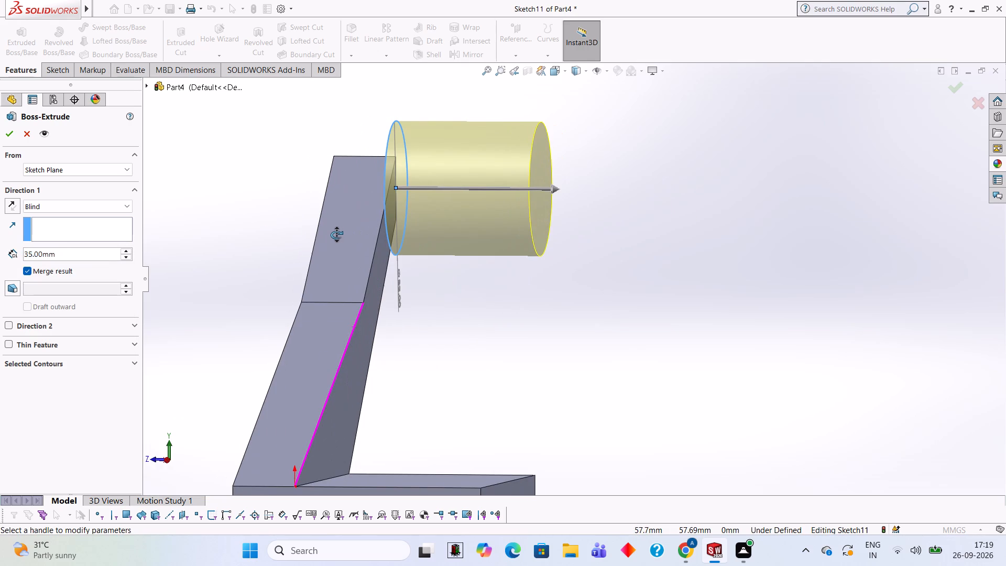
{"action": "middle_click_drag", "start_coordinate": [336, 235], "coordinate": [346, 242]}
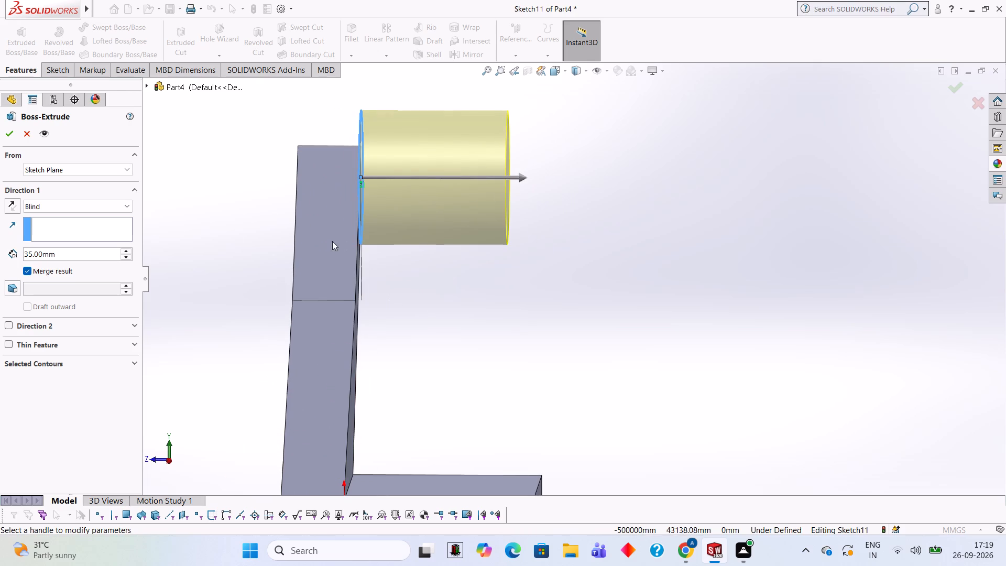
Reverse the extrusion direction into the arm, set the blind depth to 20 mm and apply the boss.
{"action": "left_click", "coordinate": [10, 210]}
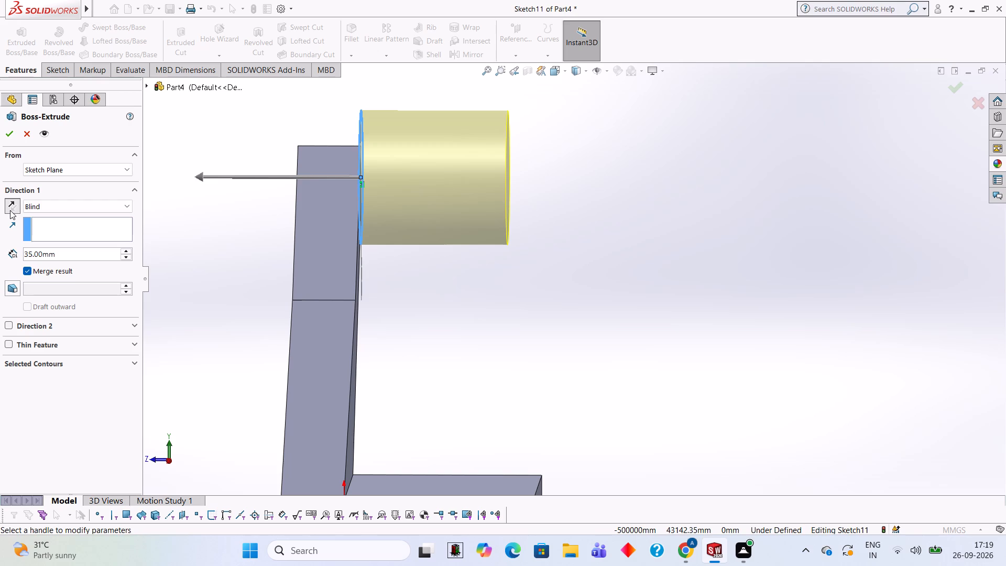
{"action": "left_click", "coordinate": [71, 253]}
{"action": "key", "text": "BackSpace"}
{"action": "key", "text": "BackSpace"}
{"action": "key", "text": "BackSpace"}
{"action": "key", "text": "BackSpace"}
{"action": "key", "text": "BackSpace"}
{"action": "key", "text": "BackSpace"}
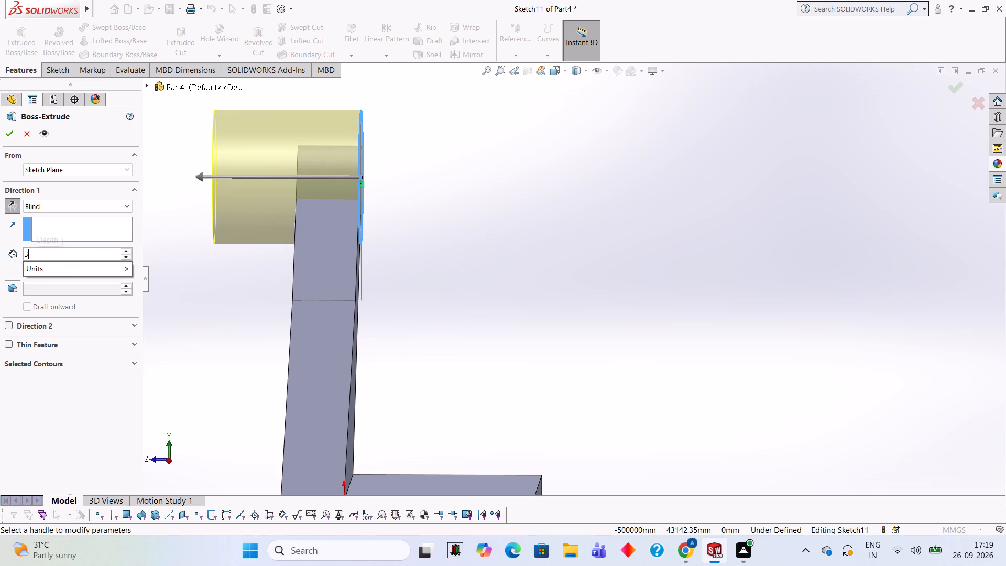
{"action": "key", "text": "BackSpace"}
{"action": "type", "text": "20"}
{"action": "key", "text": "Return"}
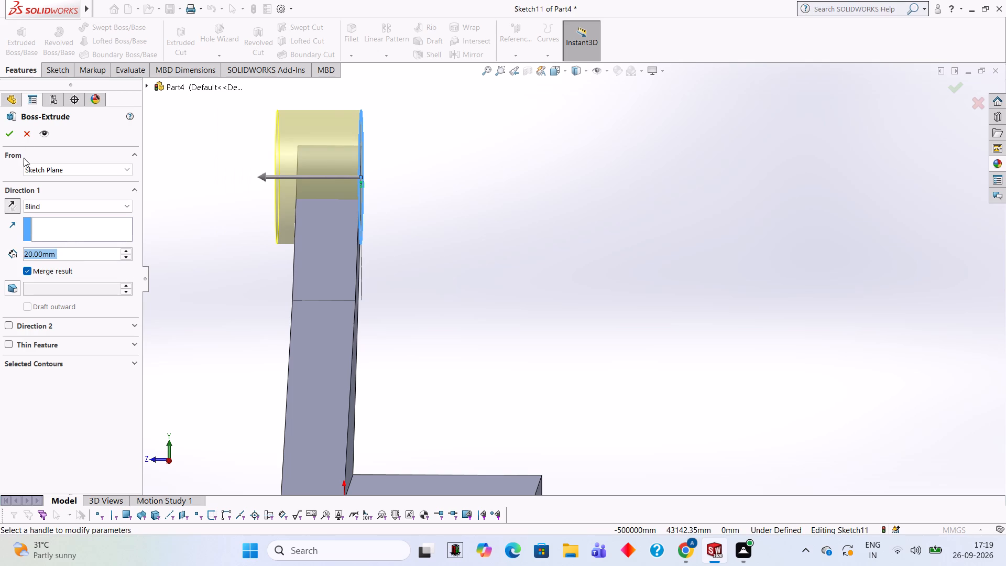
{"action": "left_click", "coordinate": [14, 133]}
{"action": "left_click", "coordinate": [183, 201]}
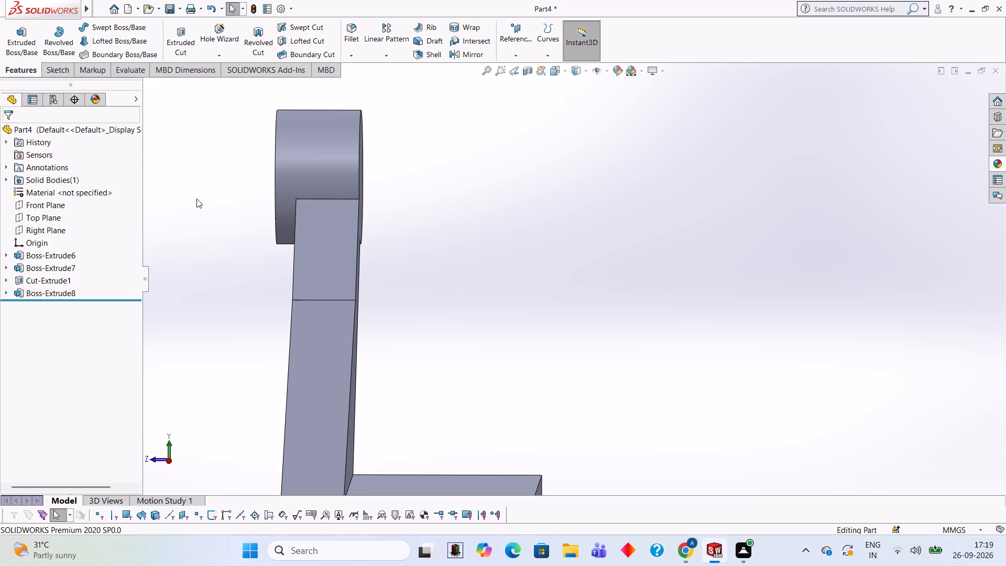
Start a new sketch on the arm's cut side face that includes the round end, viewed normal to the face.
{"action": "middle_click_drag", "start_coordinate": [456, 220], "coordinate": [386, 202]}
{"action": "scroll", "coordinate": [391, 202], "scroll_direction": "up", "scroll_amount": 2}
{"action": "middle_click_drag", "start_coordinate": [397, 202], "coordinate": [364, 184]}
{"action": "scroll", "coordinate": [407, 213], "scroll_direction": "up", "scroll_amount": 2}
{"action": "middle_click_drag", "start_coordinate": [411, 215], "coordinate": [413, 251]}
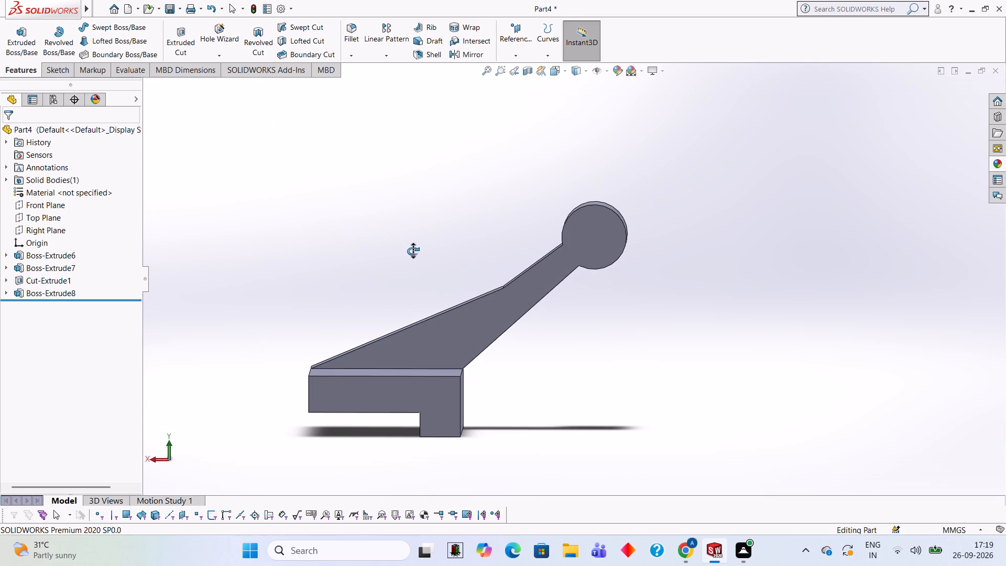
{"action": "middle_click_drag", "start_coordinate": [413, 251], "coordinate": [415, 249]}
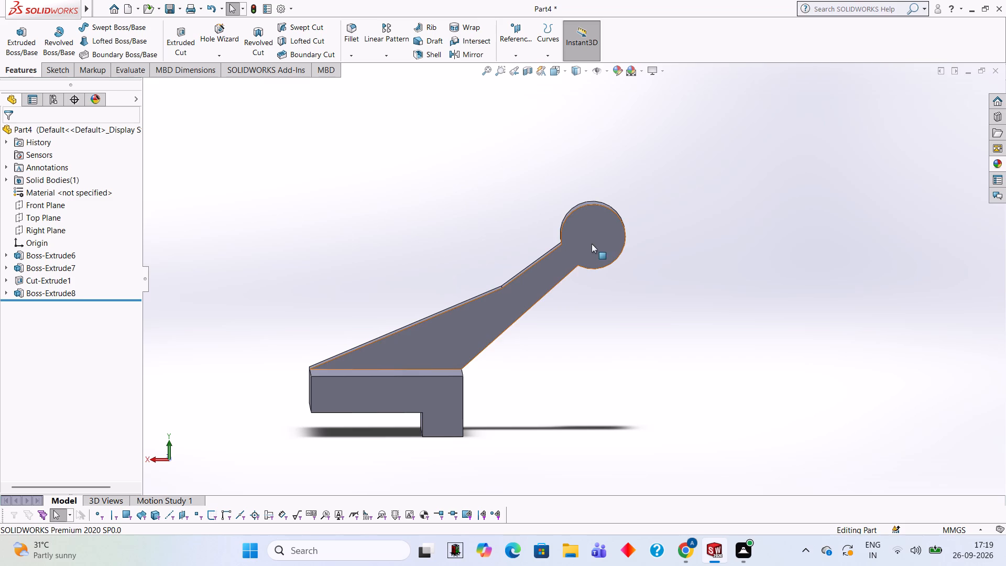
{"action": "left_click", "coordinate": [581, 224]}
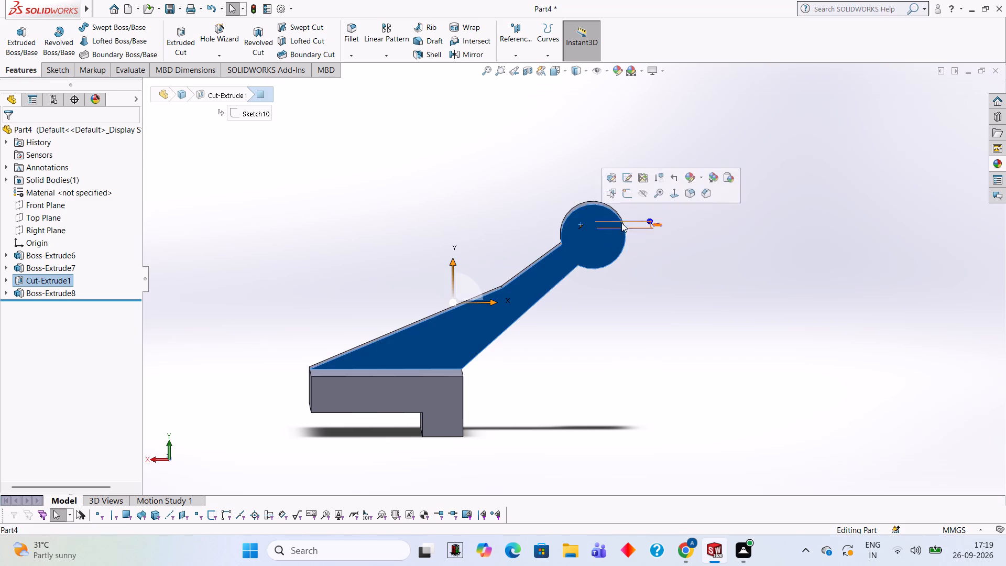
{"action": "left_click", "coordinate": [628, 193]}
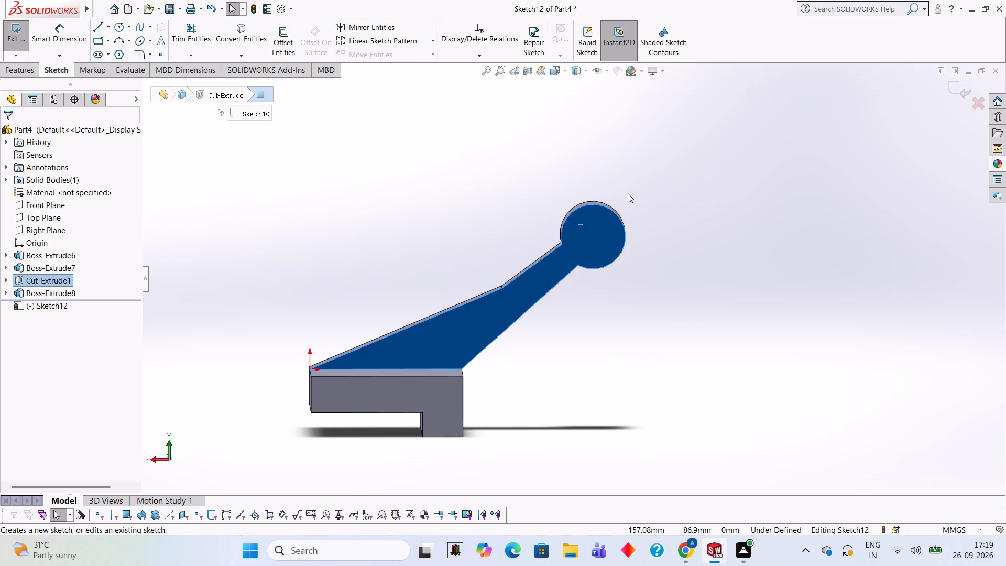
{"action": "key", "text": "ctrl+8"}
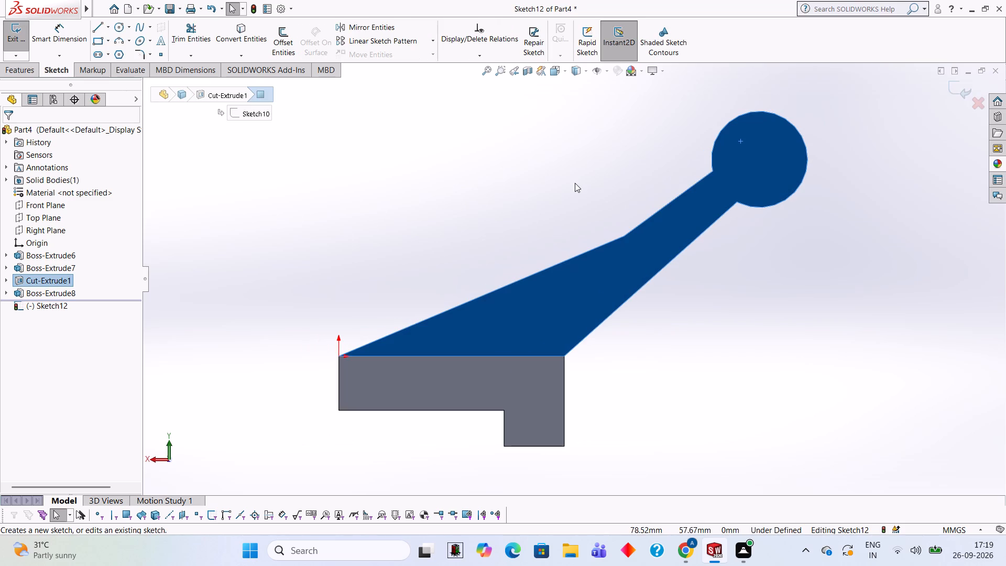
Sketch a 32 mm diameter circle concentric with the round boss, matching its outer edge.
{"action": "scroll", "coordinate": [822, 72], "scroll_direction": "up", "scroll_amount": 1}
{"action": "scroll", "coordinate": [795, 106], "scroll_direction": "down", "scroll_amount": 1}
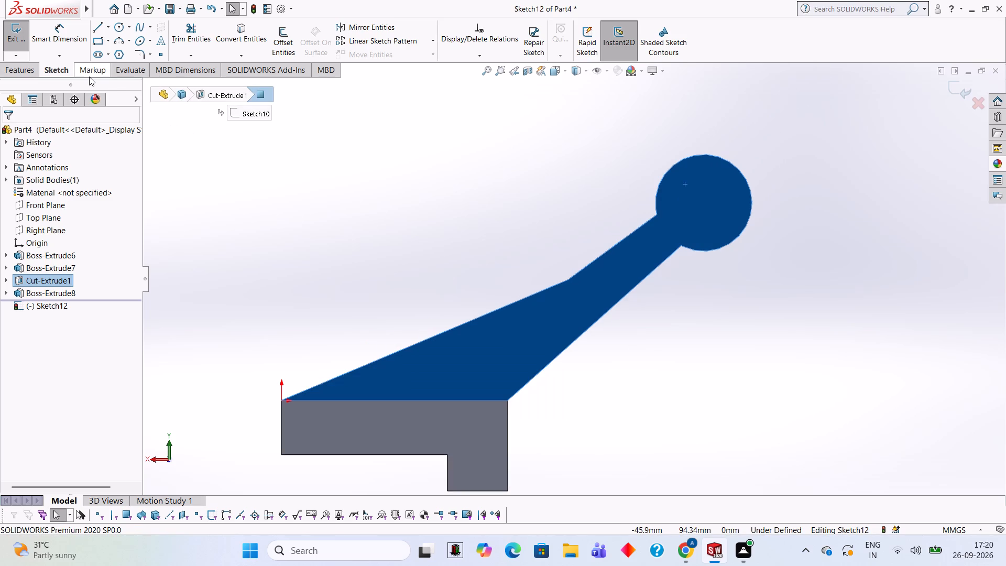
{"action": "left_click", "coordinate": [119, 25]}
{"action": "left_click", "coordinate": [704, 202]}
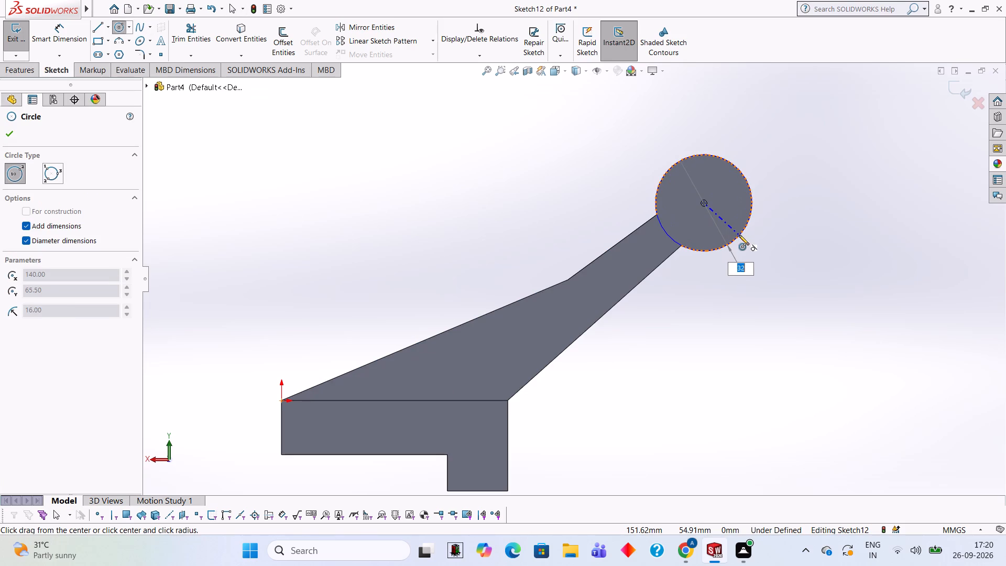
{"action": "left_click", "coordinate": [739, 235]}
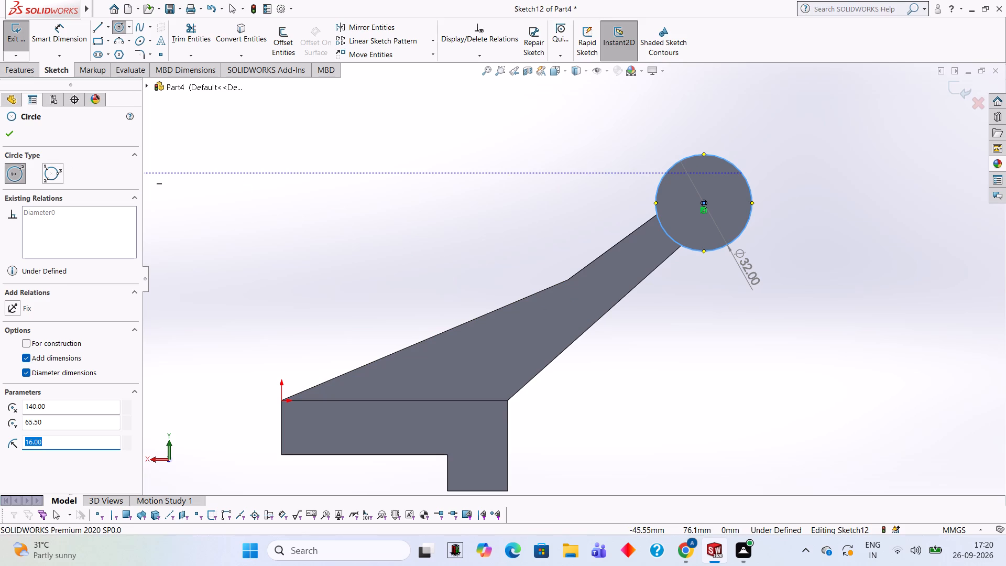
Start a boss extrusion from the new 32 mm circle and calculate 40 − 25 in Calculator for its depth.
{"action": "left_click", "coordinate": [30, 68]}
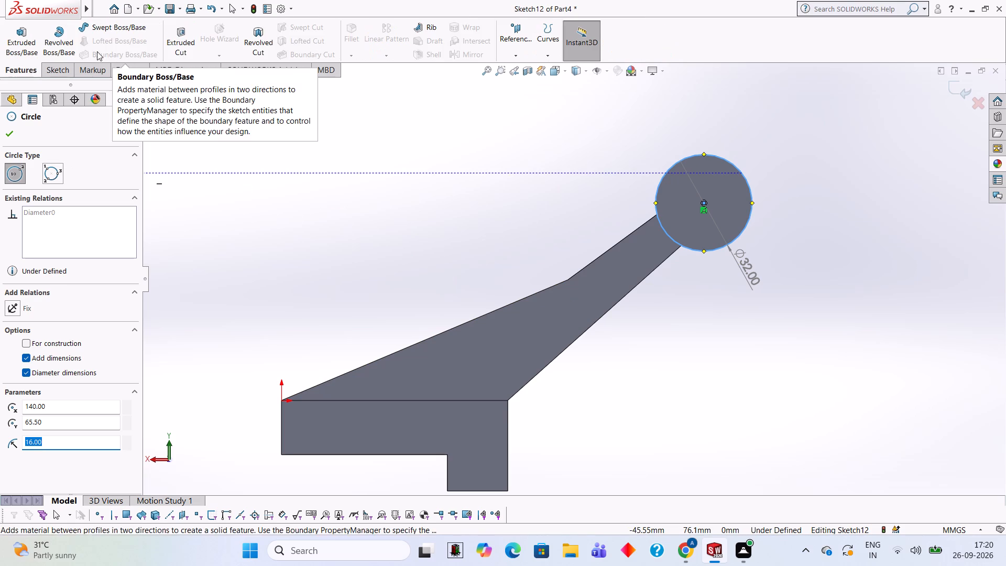
{"action": "left_click", "coordinate": [31, 51]}
{"action": "middle_click_drag", "start_coordinate": [266, 177], "coordinate": [318, 176]}
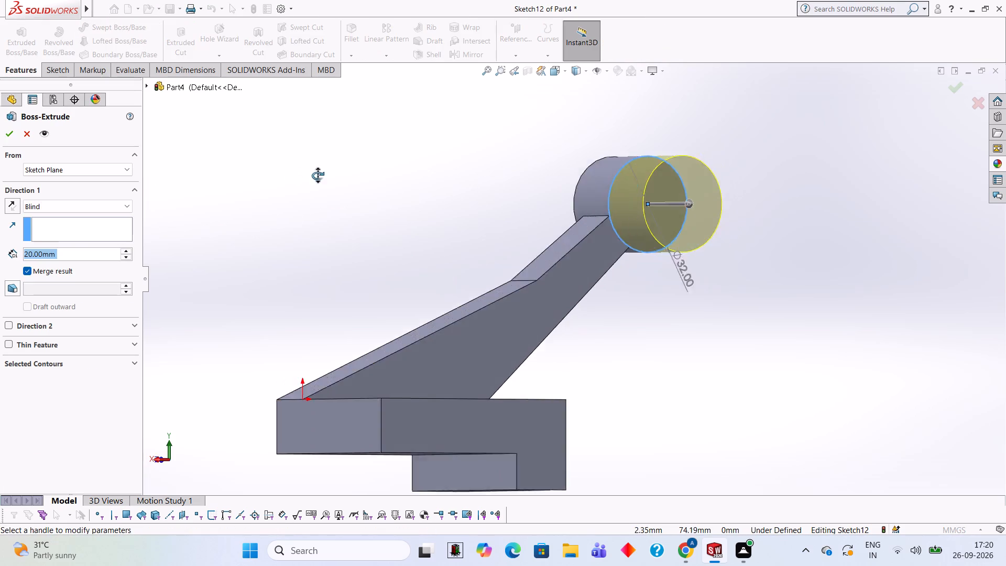
{"action": "middle_click_drag", "start_coordinate": [318, 176], "coordinate": [358, 178]}
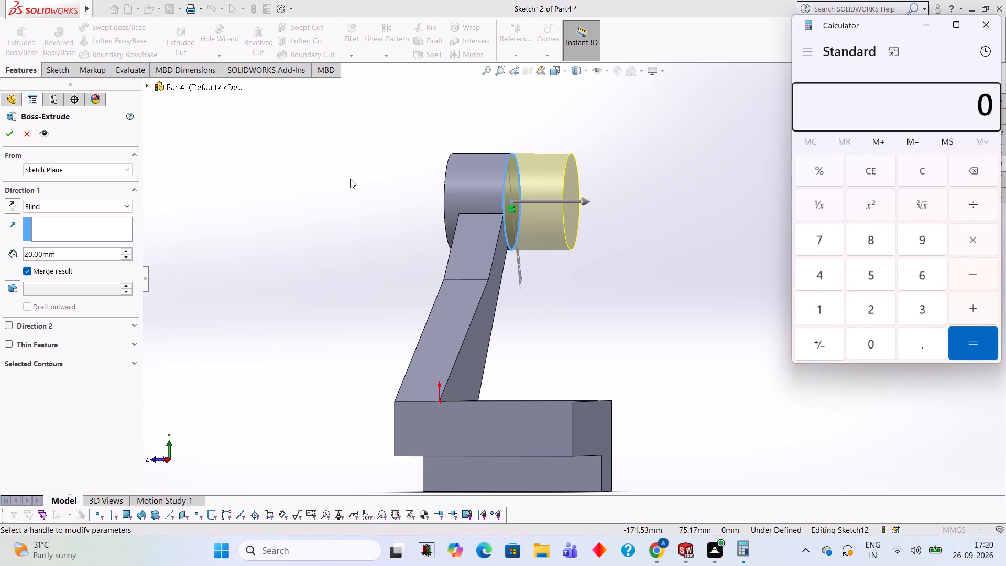
{"action": "type", "text": "40-25"}
{"action": "key", "text": "Return"}
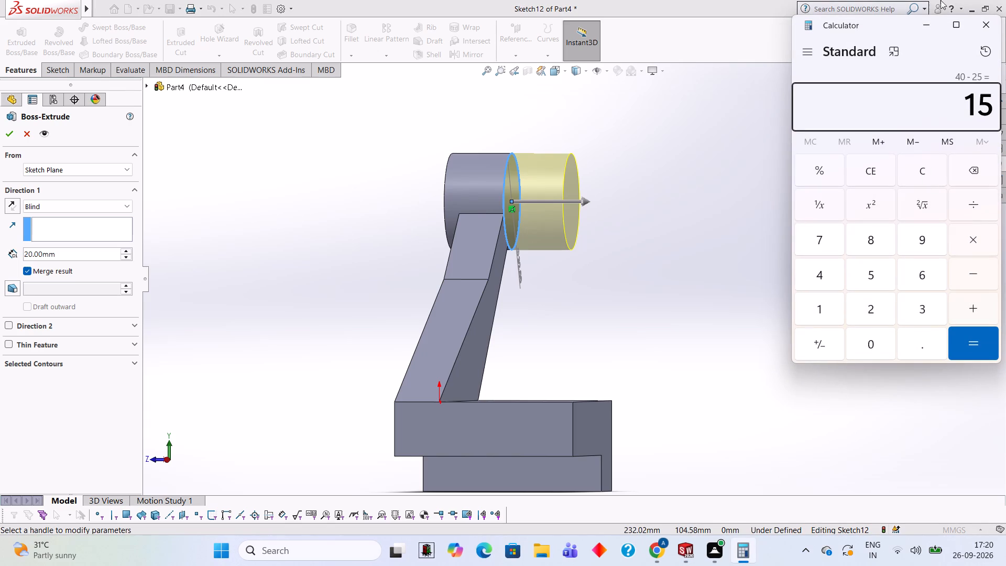
{"action": "left_click", "coordinate": [997, 29]}
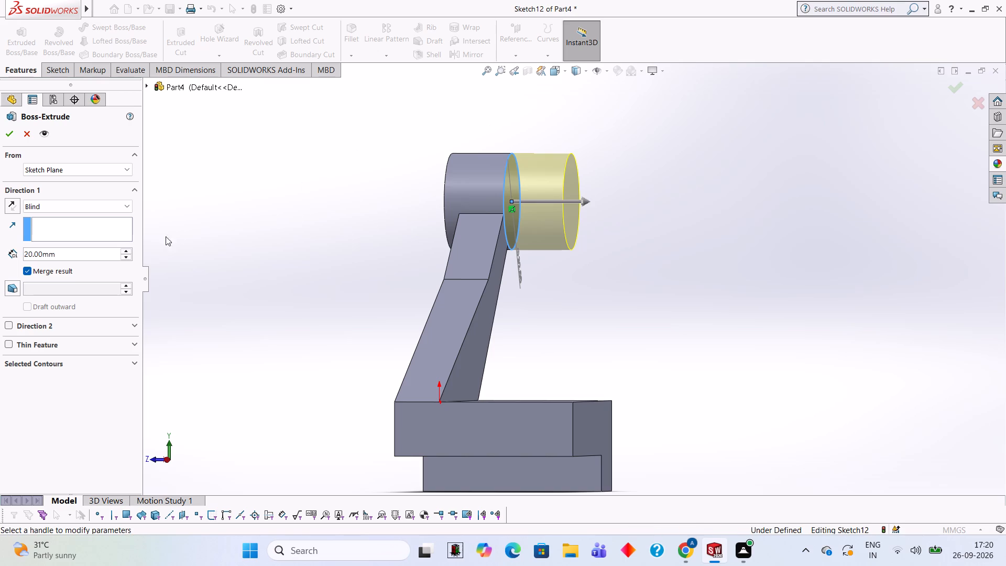
Set the blind extrusion depth to 15 mm, directed away from the arm's side face, and apply the boss.
{"action": "left_click", "coordinate": [97, 257]}
{"action": "key", "text": "BackSpace"}
{"action": "key", "text": "BackSpace"}
{"action": "key", "text": "BackSpace"}
{"action": "key", "text": "BackSpace"}
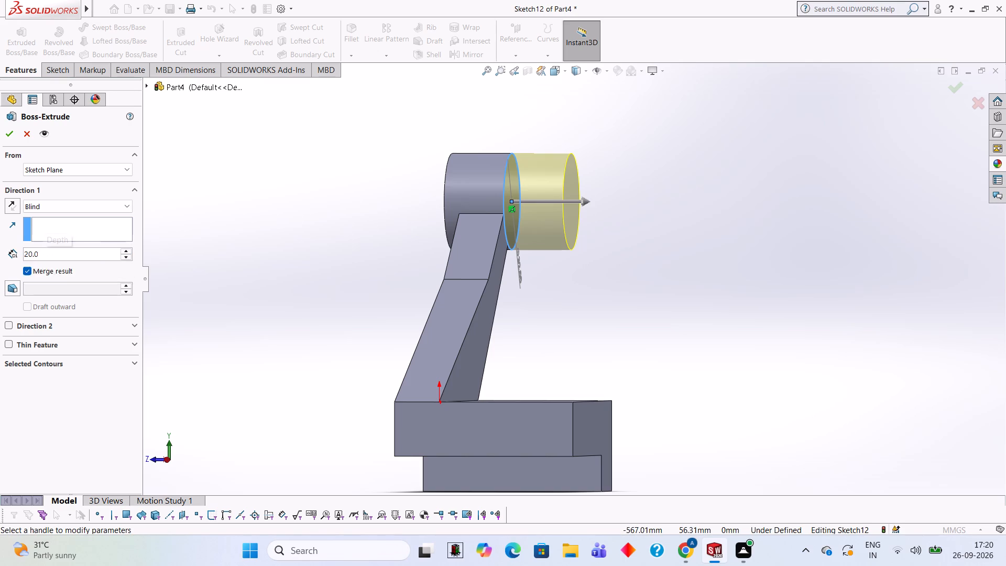
{"action": "key", "text": "BackSpace"}
{"action": "key", "text": "BackSpace"}
{"action": "key", "text": "BackSpace"}
{"action": "type", "text": "15"}
{"action": "key", "text": "Return"}
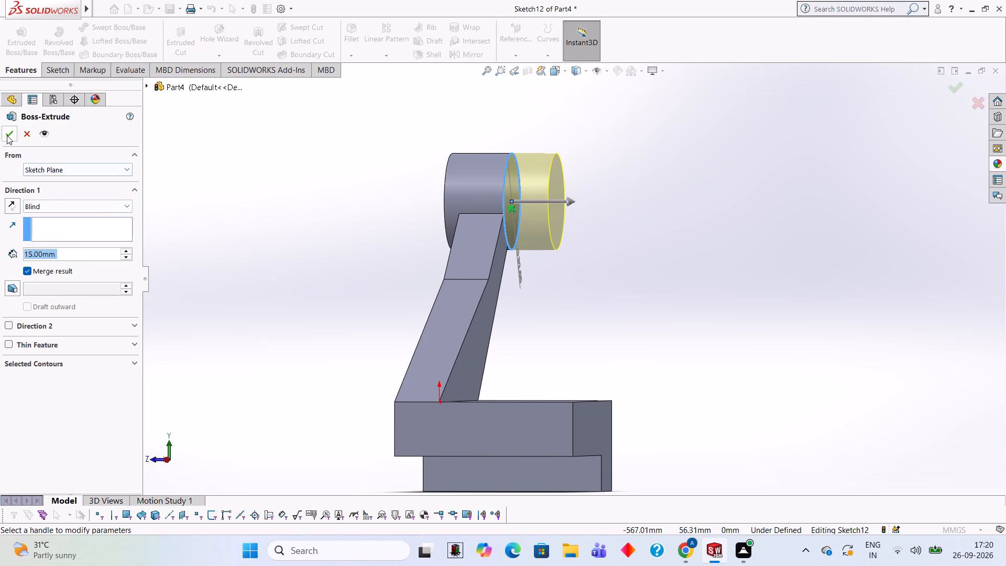
{"action": "left_click", "coordinate": [6, 135]}
{"action": "left_click", "coordinate": [288, 218]}
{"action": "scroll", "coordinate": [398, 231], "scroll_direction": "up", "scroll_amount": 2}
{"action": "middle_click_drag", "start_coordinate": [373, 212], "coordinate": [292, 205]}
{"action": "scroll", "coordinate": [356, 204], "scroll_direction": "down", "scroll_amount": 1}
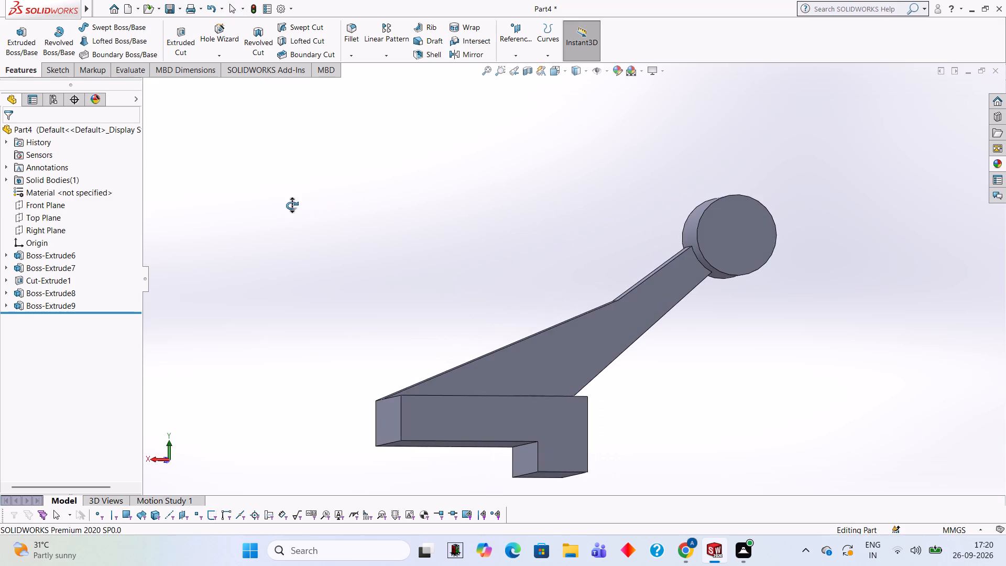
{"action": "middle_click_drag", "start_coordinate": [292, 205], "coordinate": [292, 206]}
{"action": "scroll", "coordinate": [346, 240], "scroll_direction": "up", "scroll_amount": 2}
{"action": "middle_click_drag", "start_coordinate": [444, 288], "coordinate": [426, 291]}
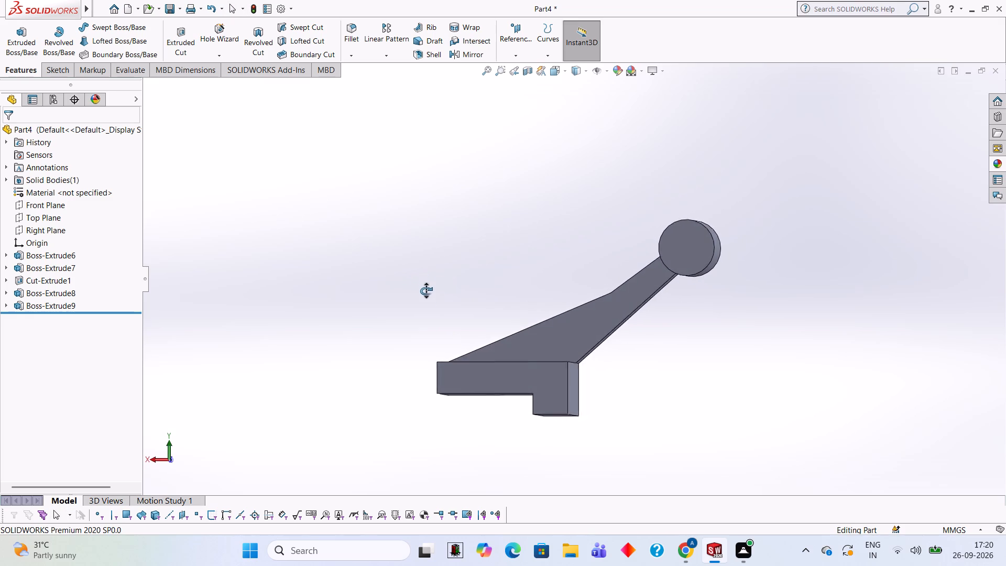
Start a sketch on the cylindrical boss's end face, viewed normal to it, and draw a 22 mm diameter circle at the boss centre.
{"action": "middle_click_drag", "start_coordinate": [426, 291], "coordinate": [433, 304]}
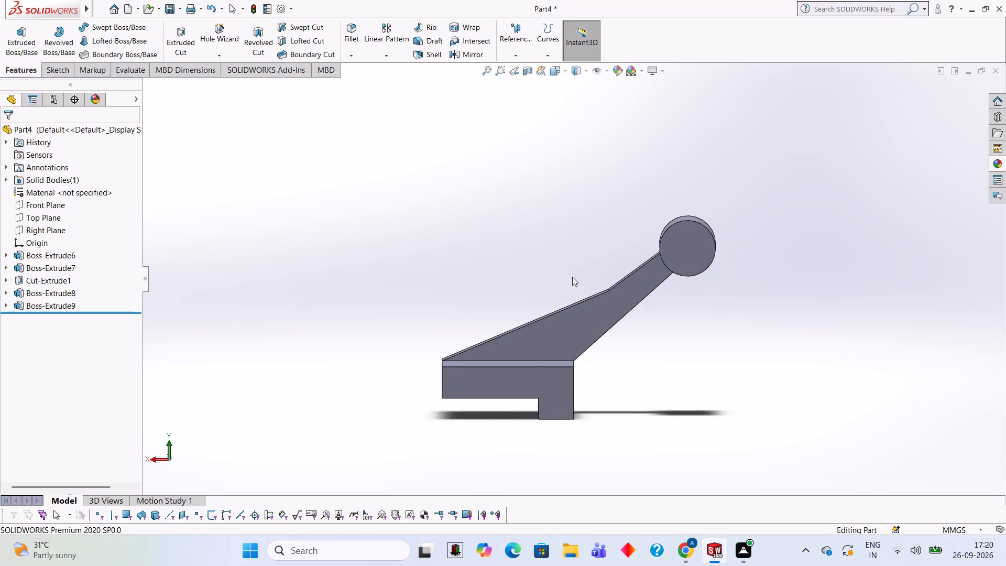
{"action": "left_click", "coordinate": [688, 247]}
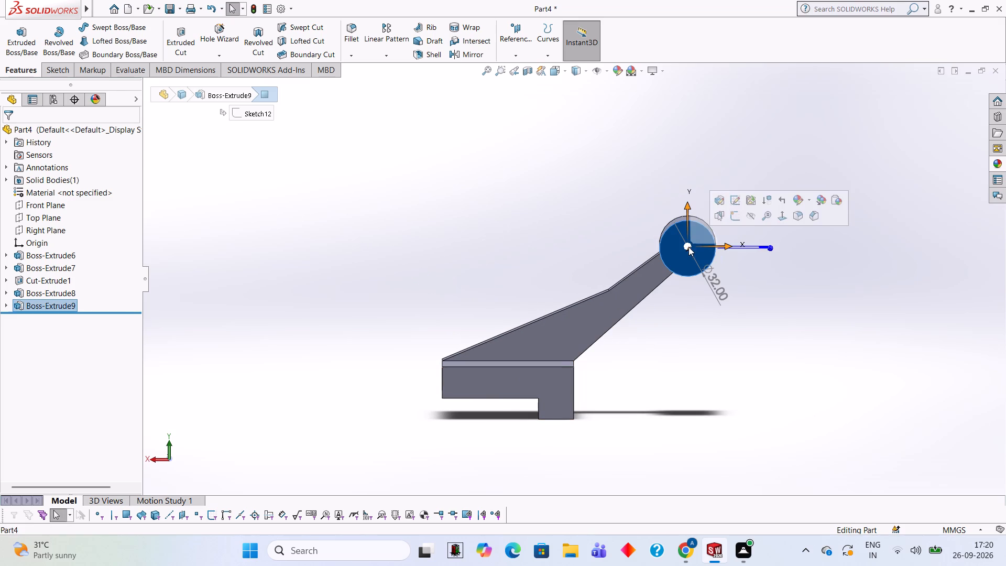
{"action": "left_click", "coordinate": [733, 215]}
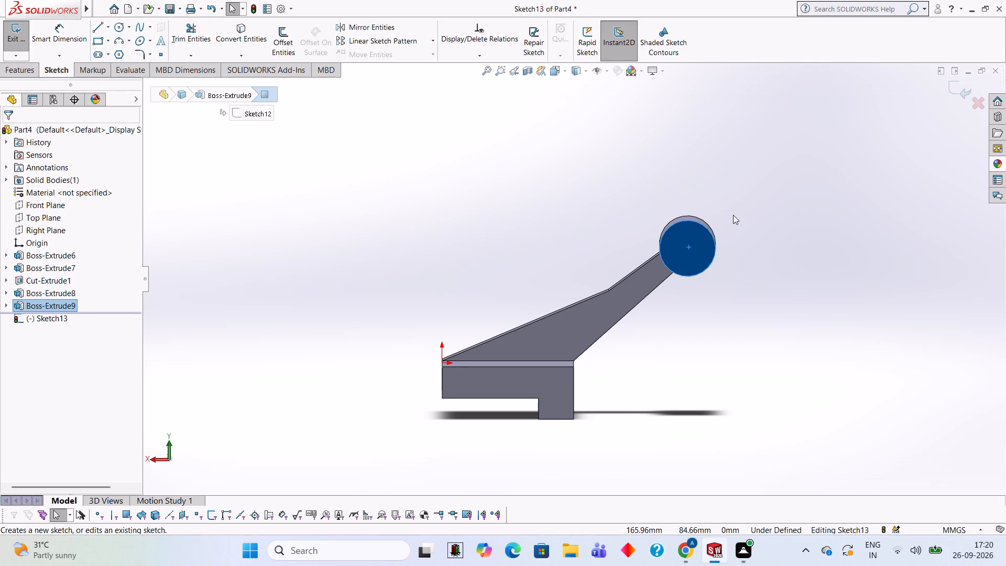
{"action": "key", "text": "ctrl+8"}
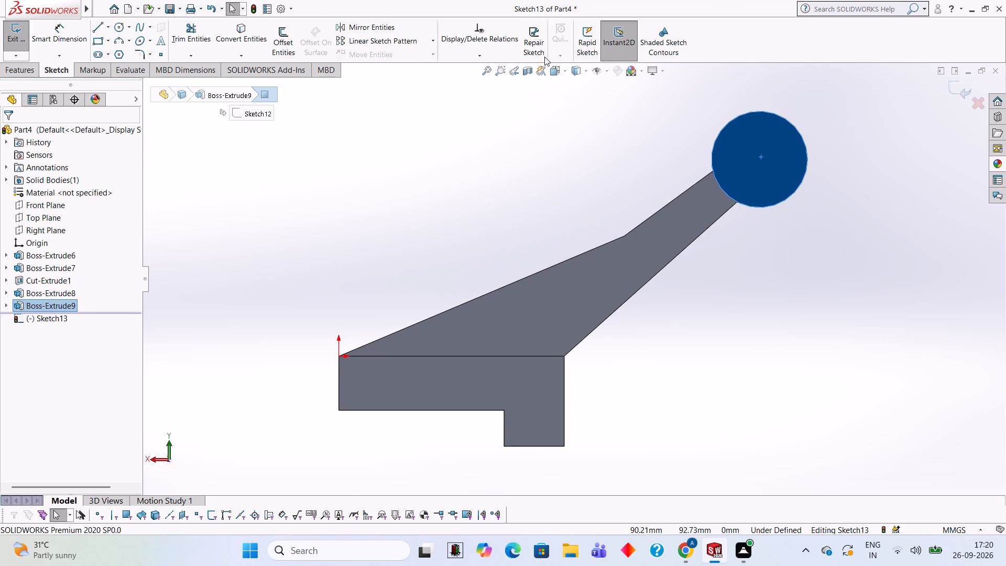
{"action": "left_click", "coordinate": [117, 23]}
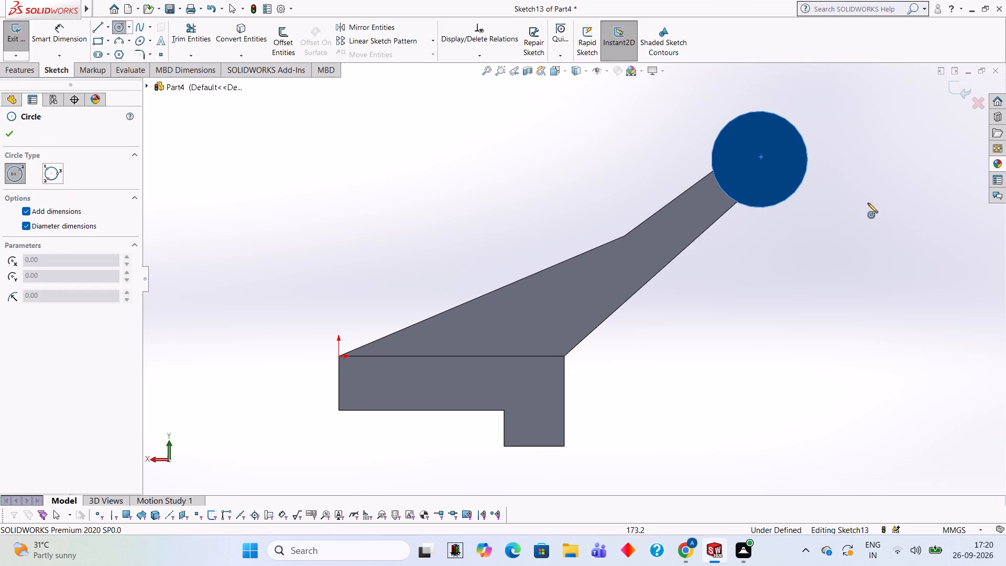
{"action": "left_click", "coordinate": [759, 161]}
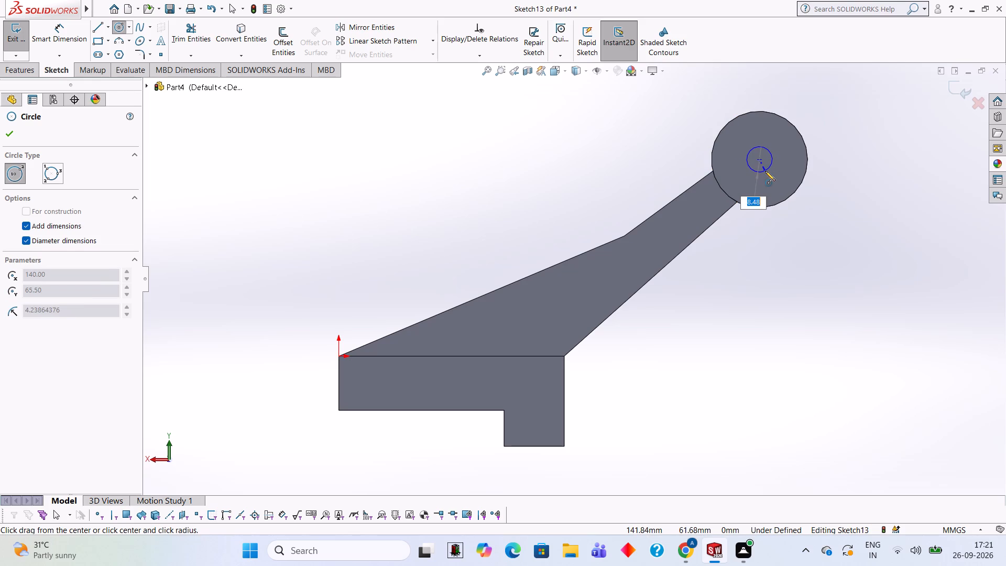
{"action": "type", "text": "22"}
{"action": "key", "text": "Return"}
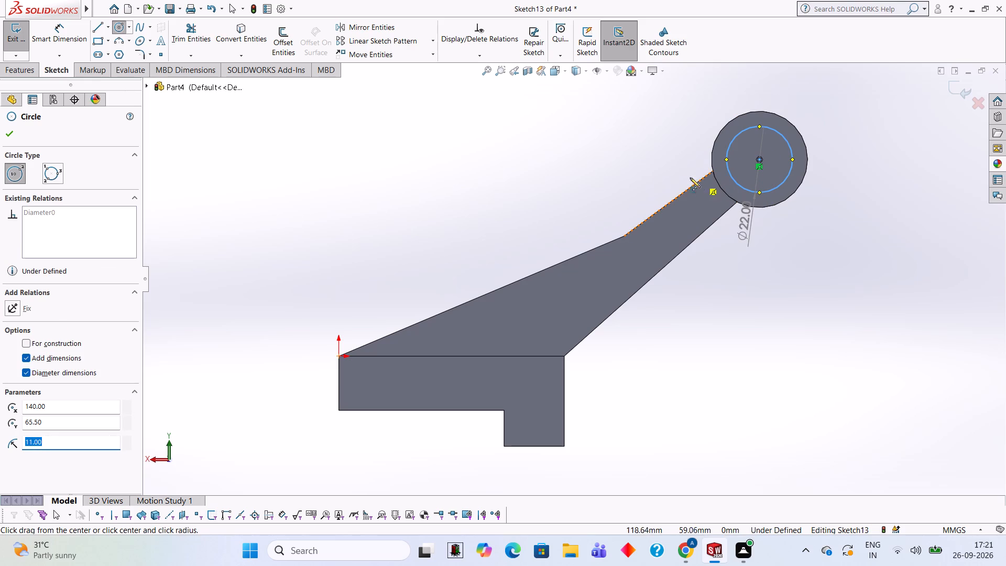
Cut-extrude the 22 mm circle into the boss with a blind depth of 40 mm.
{"action": "left_click", "coordinate": [29, 72]}
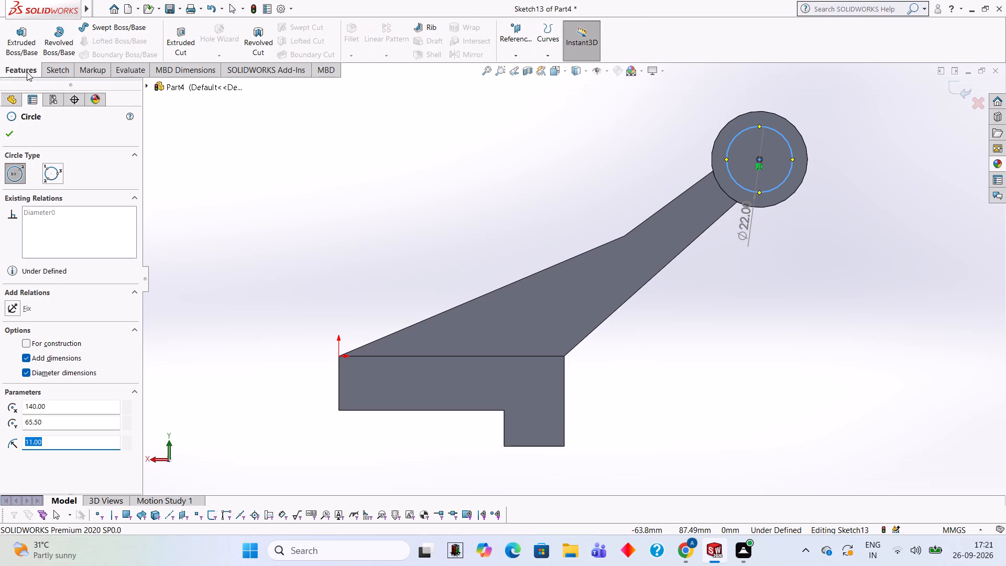
{"action": "left_click", "coordinate": [191, 52]}
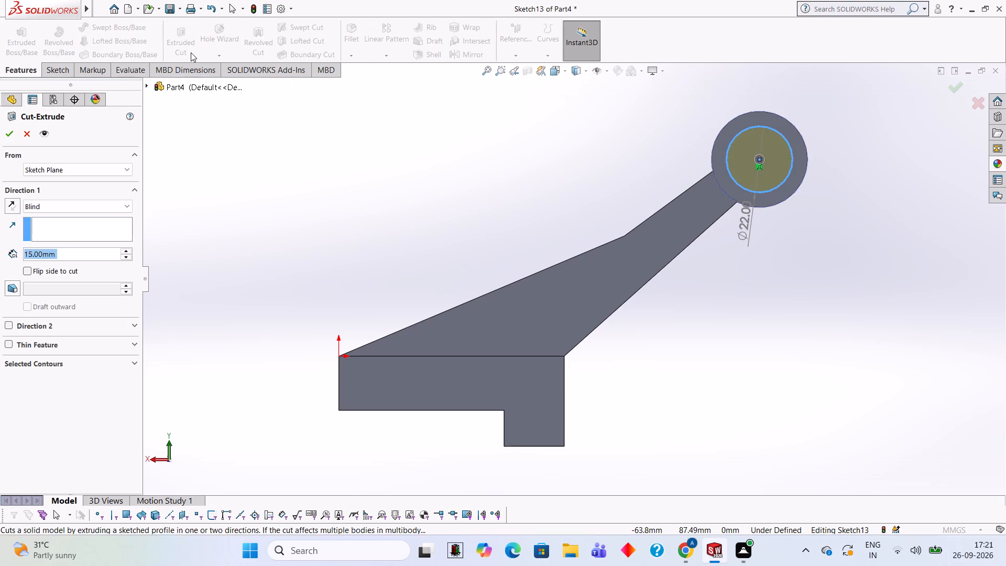
{"action": "middle_click_drag", "start_coordinate": [274, 137], "coordinate": [293, 268]}
{"action": "left_click", "coordinate": [97, 255]}
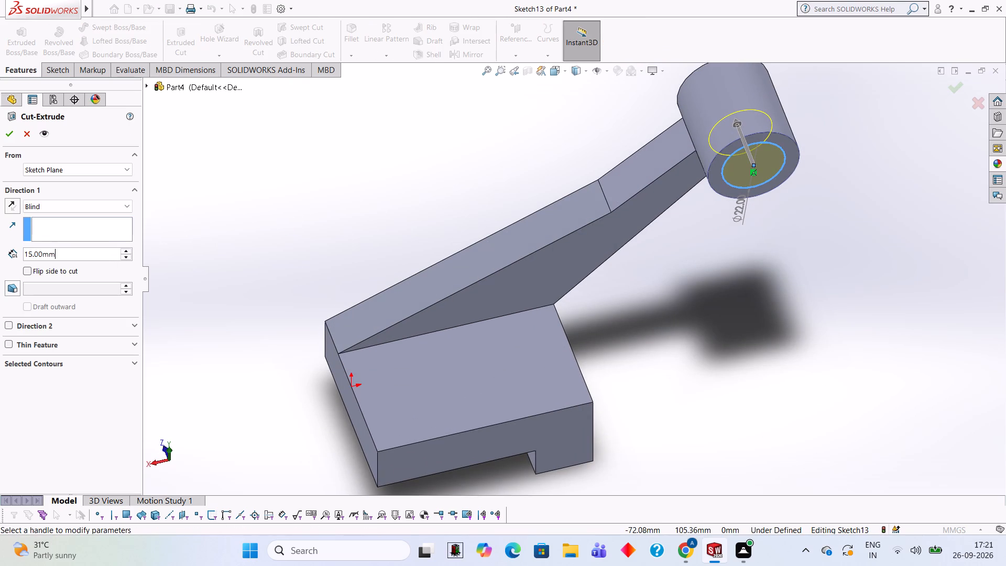
{"action": "key", "text": "BackSpace"}
{"action": "key", "text": "BackSpace"}
{"action": "key", "text": "BackSpace"}
{"action": "key", "text": "BackSpace"}
{"action": "key", "text": "BackSpace"}
{"action": "key", "text": "BackSpace"}
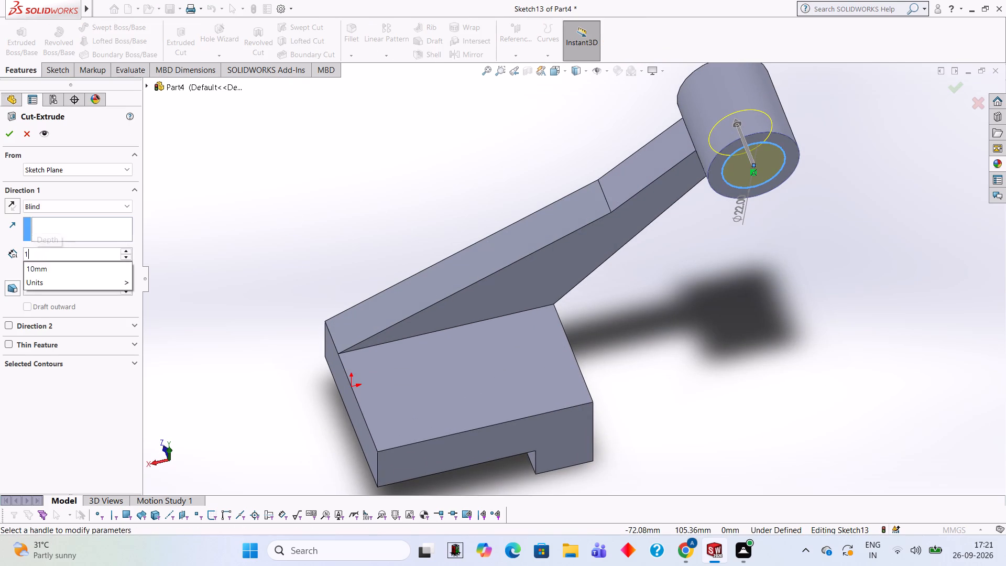
{"action": "key", "text": "BackSpace"}
{"action": "type", "text": "40"}
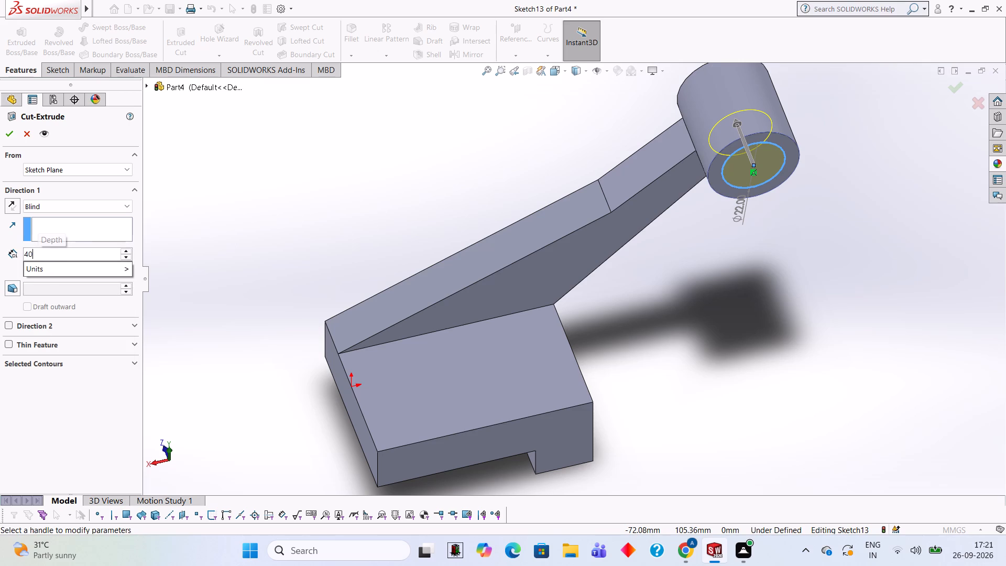
{"action": "key", "text": "Return"}
{"action": "left_click", "coordinate": [12, 135]}
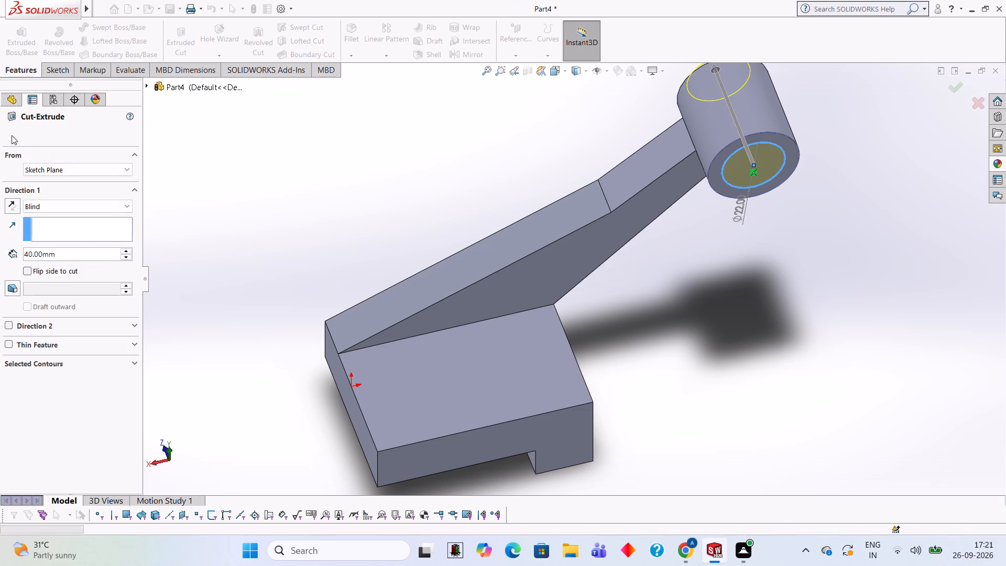
Start a new sketch on the exposed top face of the L-shaped base beside the arm, viewed normal to the face.
{"action": "scroll", "coordinate": [498, 198], "scroll_direction": "down", "scroll_amount": 1}
{"action": "middle_click_drag", "start_coordinate": [498, 198], "coordinate": [466, 148]}
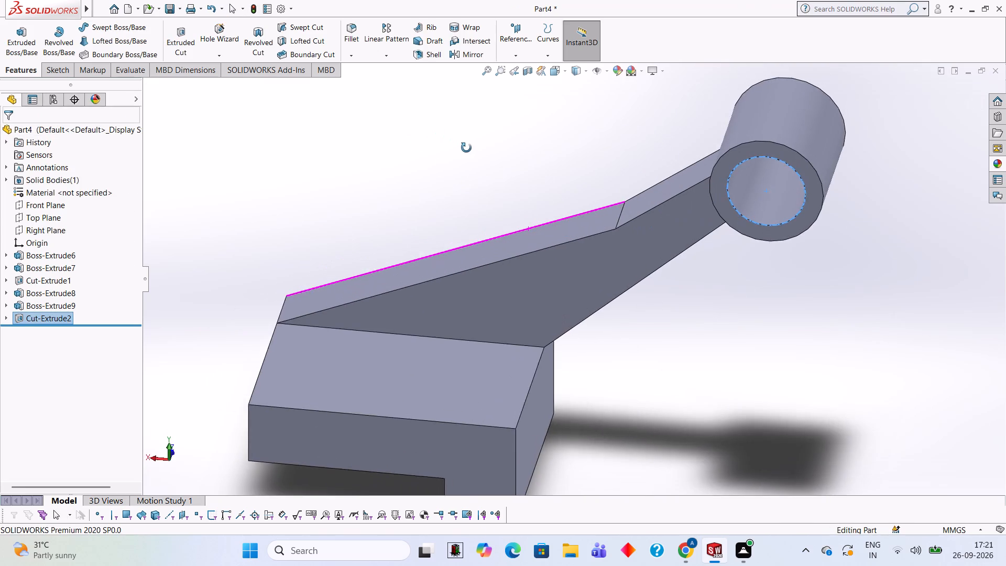
{"action": "middle_click_drag", "start_coordinate": [466, 148], "coordinate": [475, 122]}
{"action": "scroll", "coordinate": [472, 130], "scroll_direction": "up", "scroll_amount": 2}
{"action": "middle_click_drag", "start_coordinate": [472, 130], "coordinate": [484, 79]}
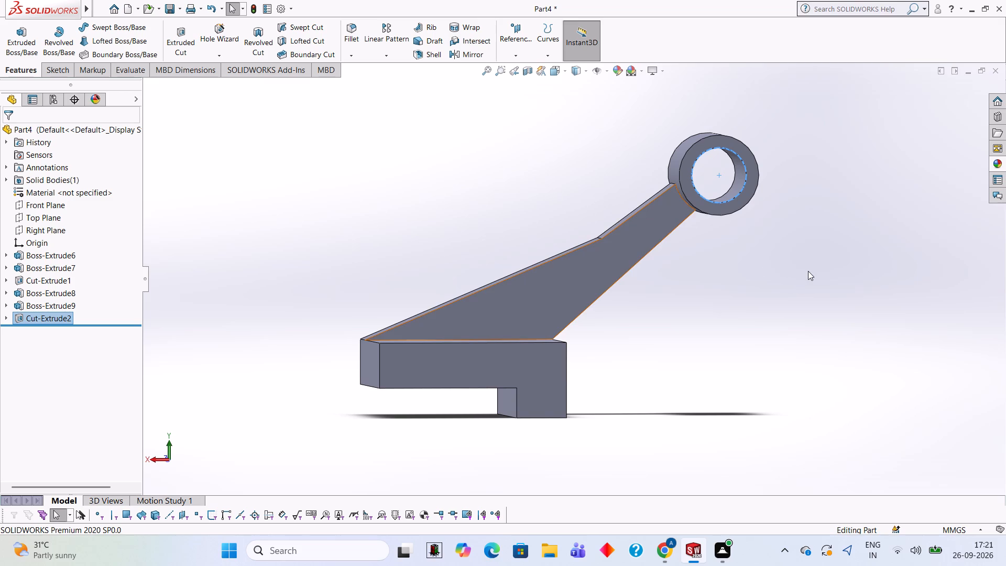
{"action": "middle_click_drag", "start_coordinate": [800, 268], "coordinate": [790, 267]}
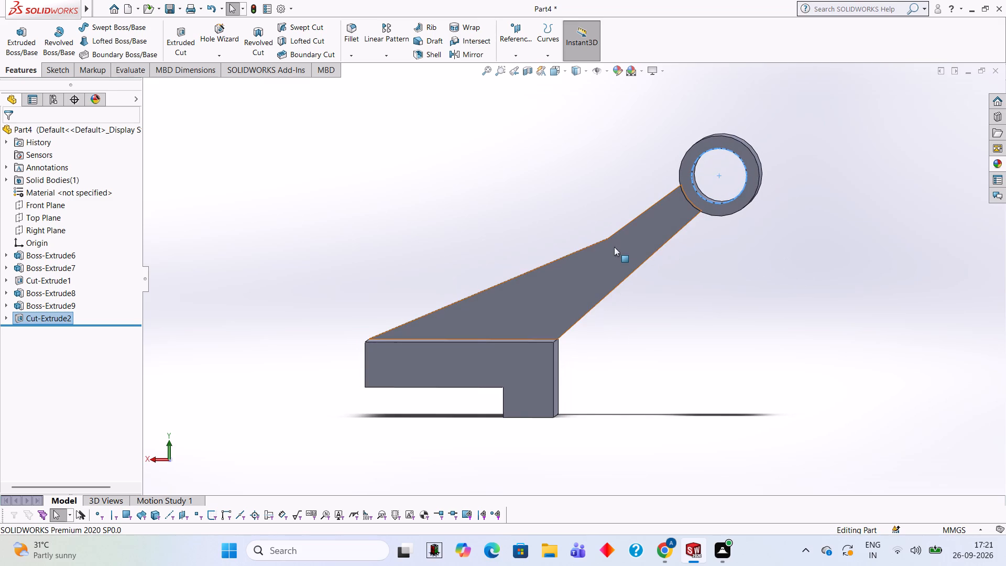
{"action": "middle_click_drag", "start_coordinate": [399, 136], "coordinate": [409, 283]}
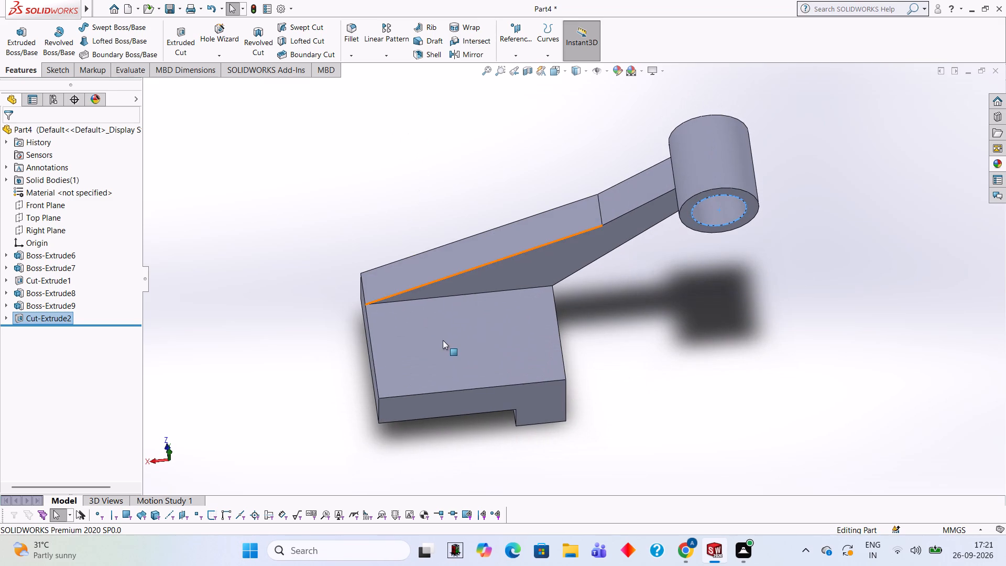
{"action": "left_click", "coordinate": [443, 340]}
{"action": "left_click", "coordinate": [491, 310]}
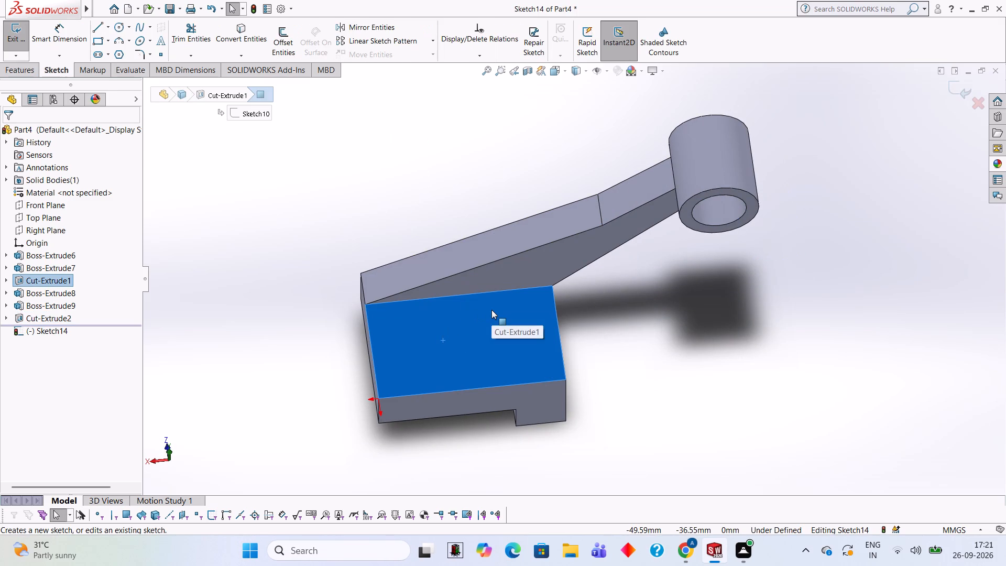
{"action": "key", "text": "ctrl+8"}
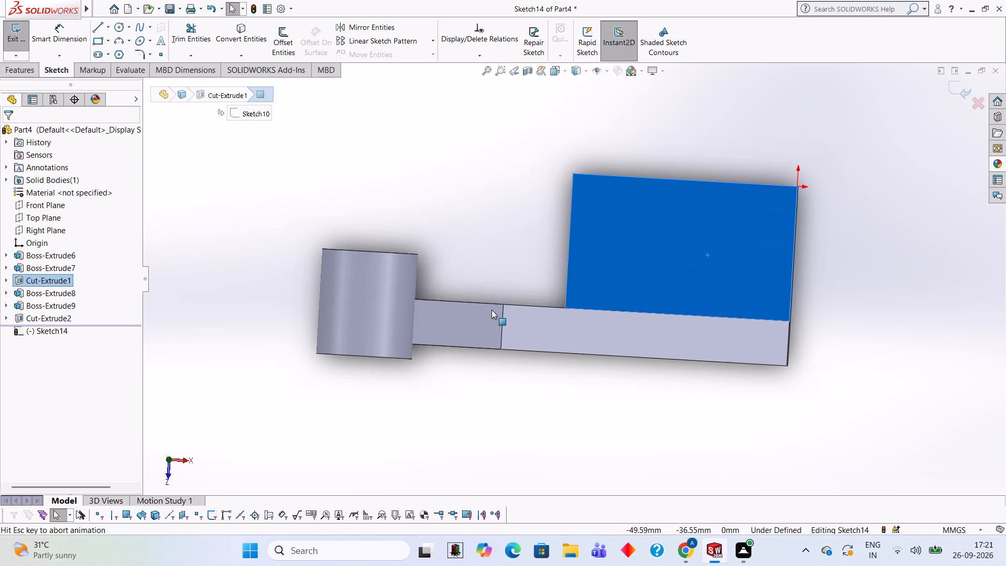
Sketch a 17 mm diameter circle on the base's top face, centred about 16 mm from its end edge away from the boss.
{"action": "scroll", "coordinate": [704, 194], "scroll_direction": "down", "scroll_amount": 1}
{"action": "scroll", "coordinate": [793, 263], "scroll_direction": "down", "scroll_amount": 1}
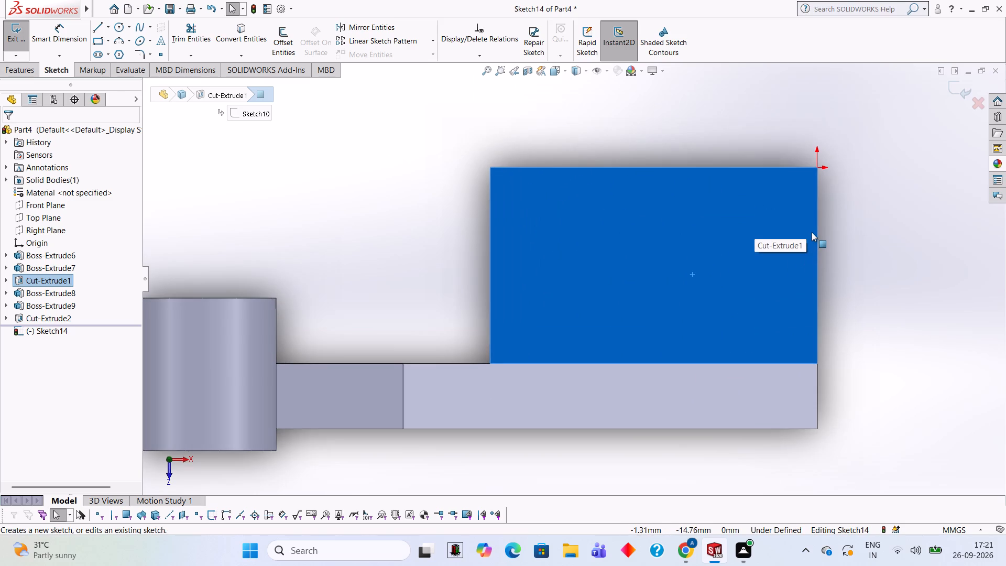
{"action": "scroll", "coordinate": [812, 232], "scroll_direction": "down", "scroll_amount": 3}
{"action": "scroll", "coordinate": [813, 232], "scroll_direction": "up", "scroll_amount": 2}
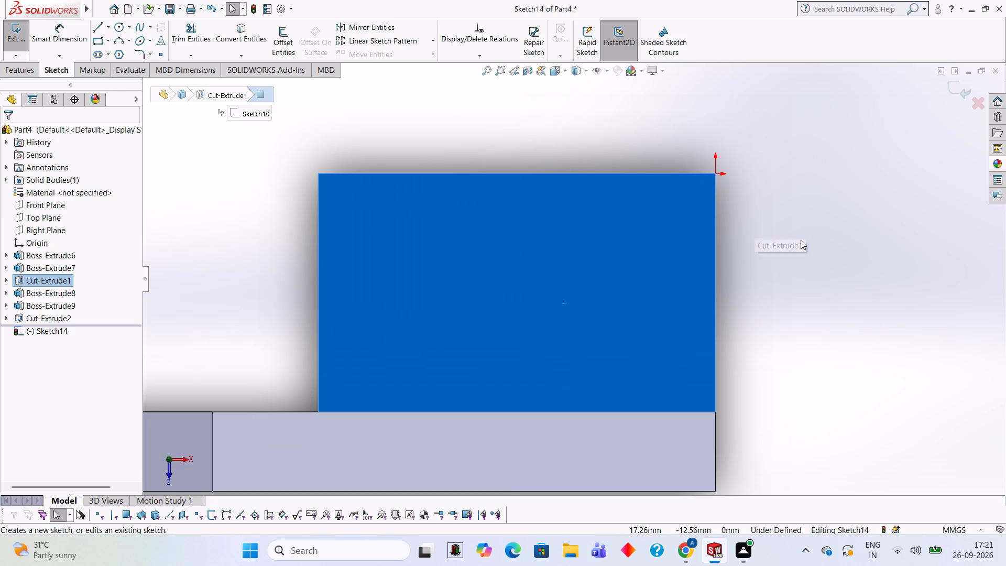
{"action": "scroll", "coordinate": [801, 240], "scroll_direction": "up", "scroll_amount": 1}
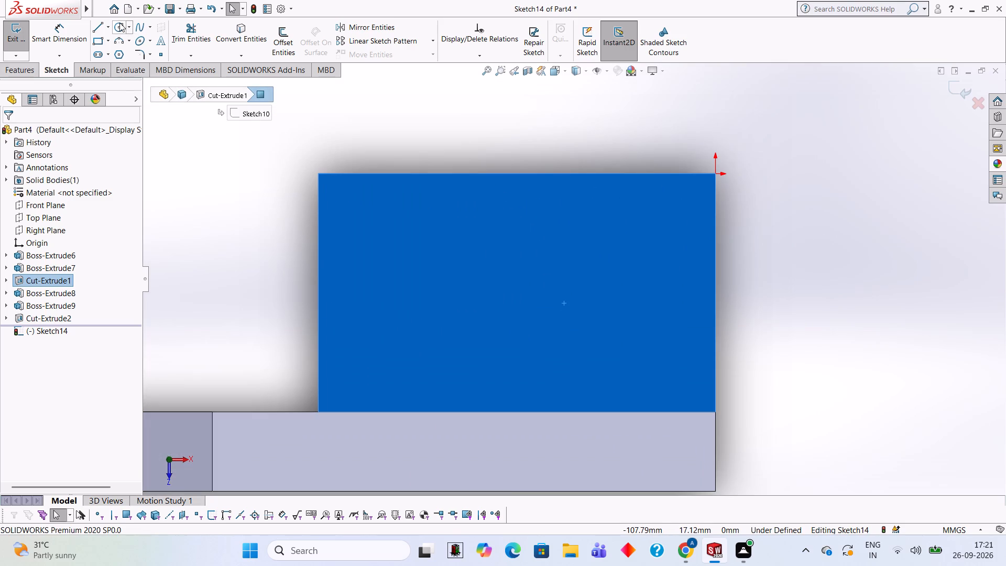
{"action": "left_click", "coordinate": [119, 22]}
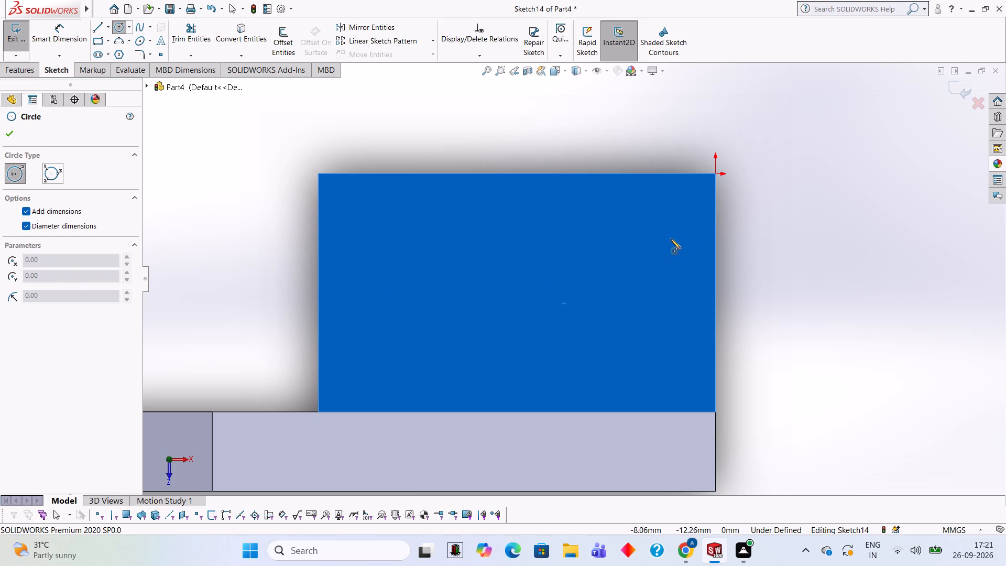
{"action": "left_click", "coordinate": [631, 273]}
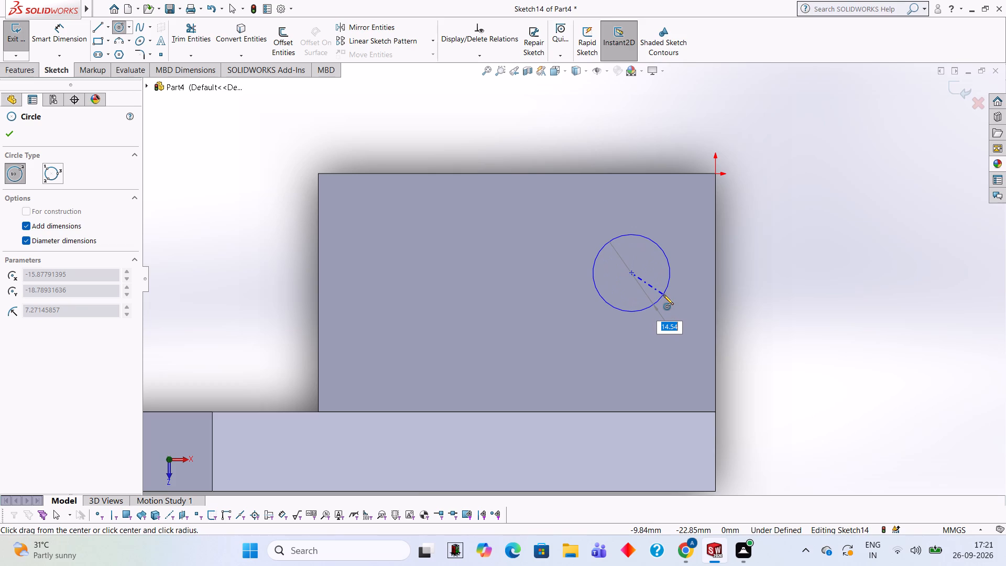
{"action": "type", "text": "17"}
{"action": "key", "text": "Return"}
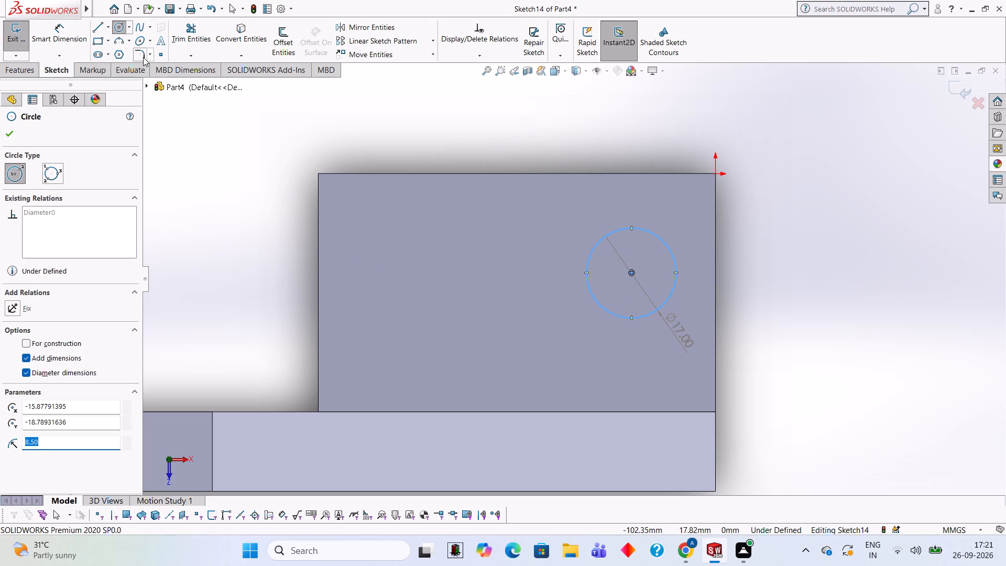
Dimension the circle's centre 25 mm from the base edge opposite the arm and 12 mm from the end edge away from the boss.
{"action": "left_click", "coordinate": [85, 30]}
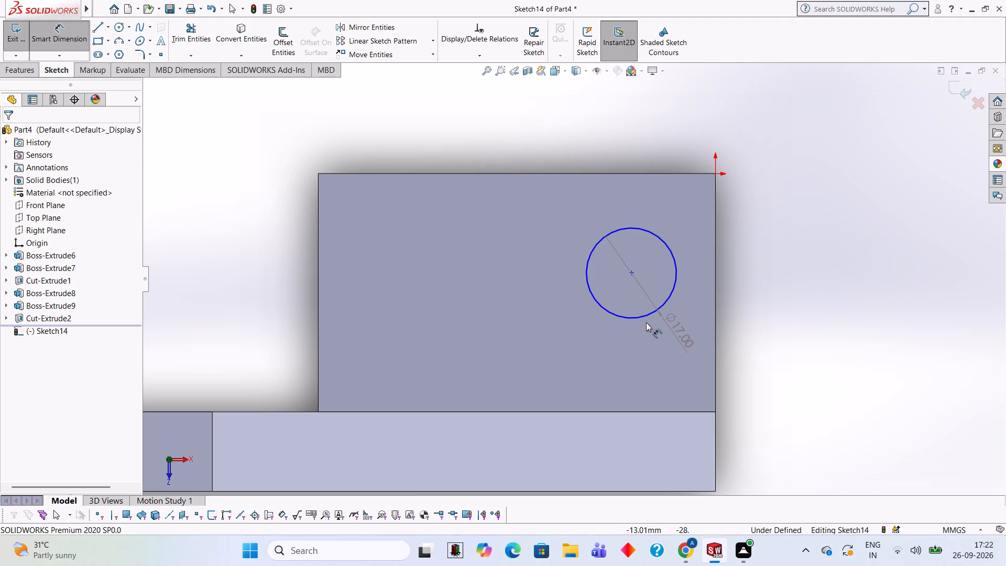
{"action": "left_click", "coordinate": [630, 273]}
{"action": "left_click", "coordinate": [632, 174]}
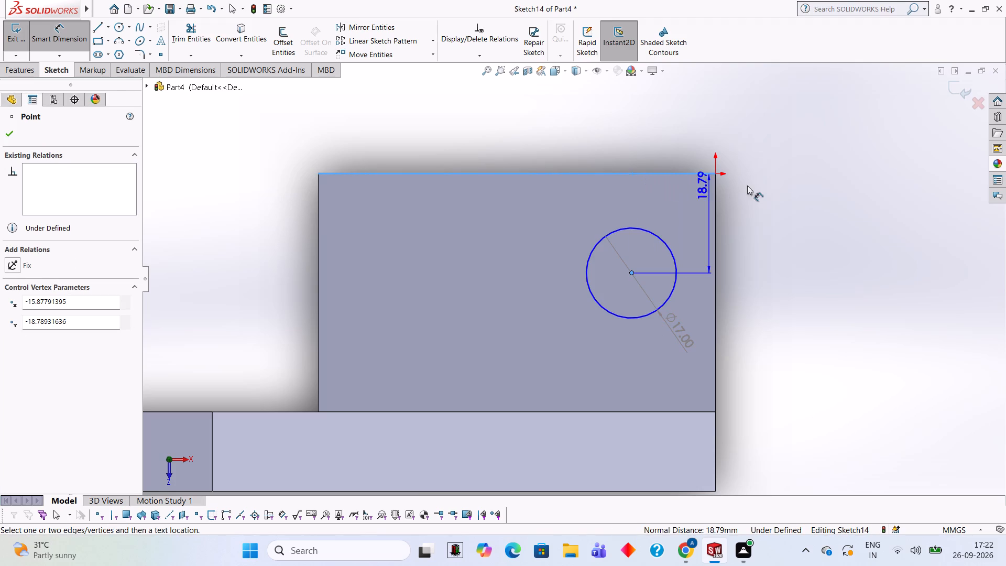
{"action": "left_click", "coordinate": [811, 187]}
{"action": "type", "text": "25"}
{"action": "key", "text": "Return"}
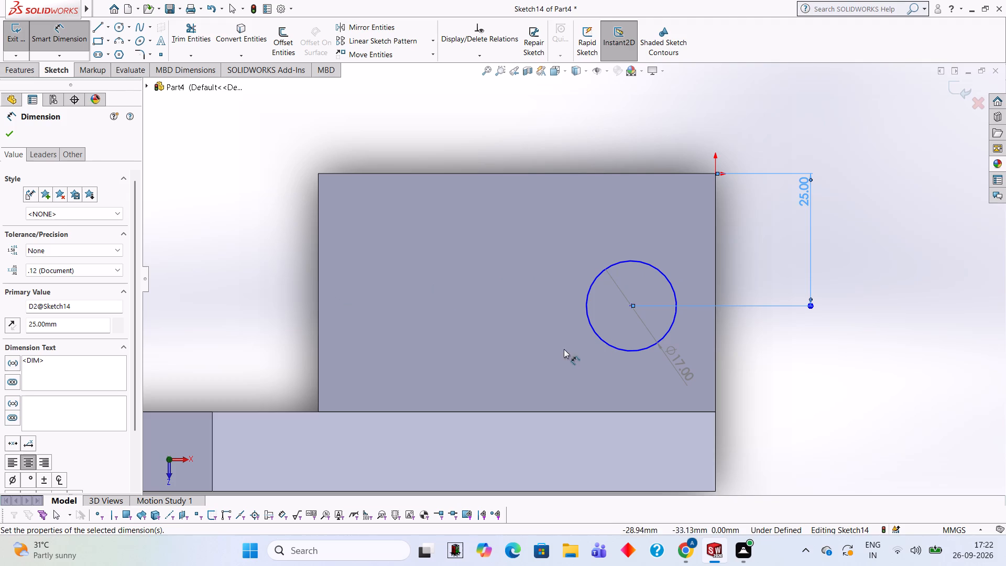
{"action": "left_click", "coordinate": [630, 305]}
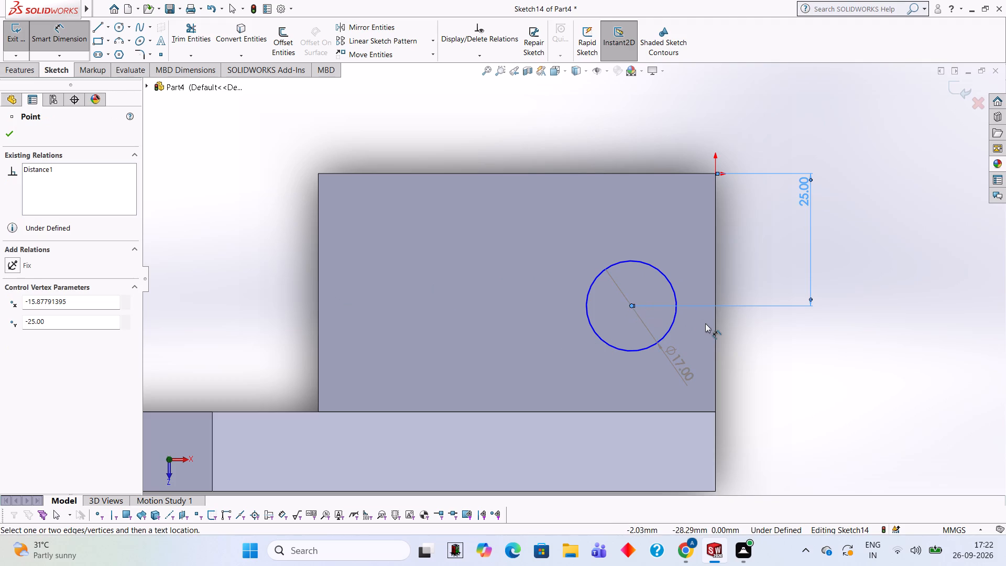
{"action": "left_click", "coordinate": [716, 327]}
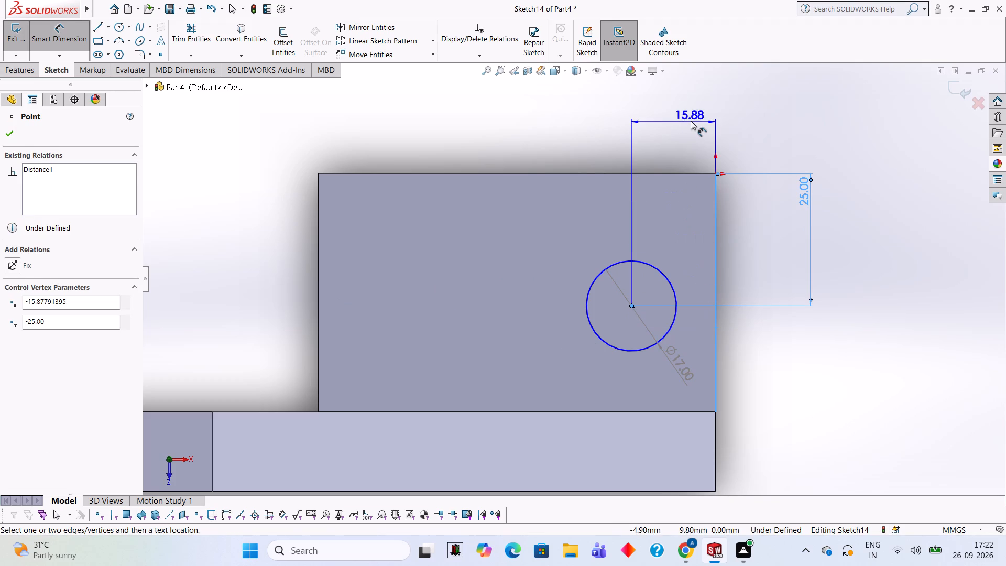
{"action": "left_click", "coordinate": [691, 121]}
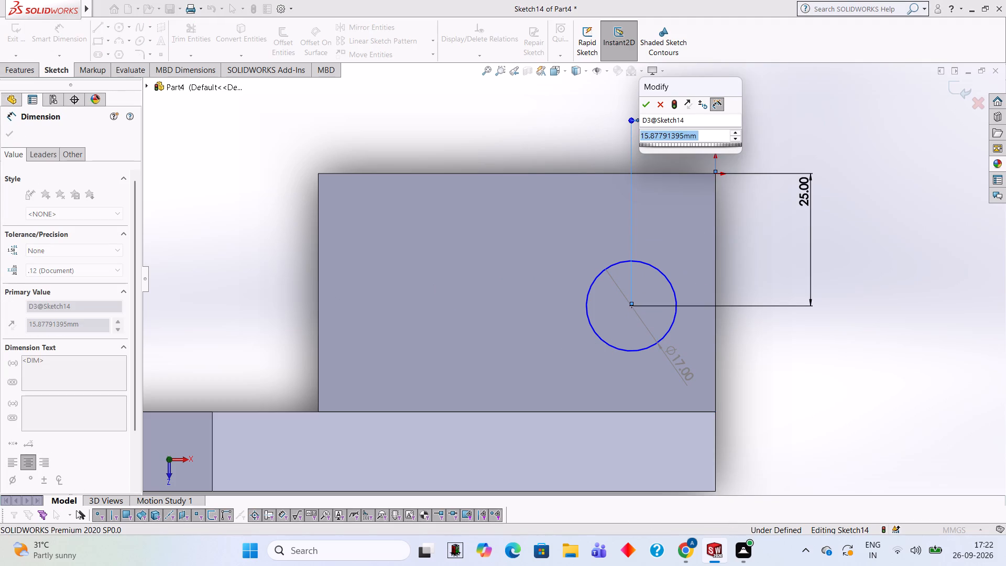
{"action": "type", "text": "12"}
{"action": "key", "text": "Return"}
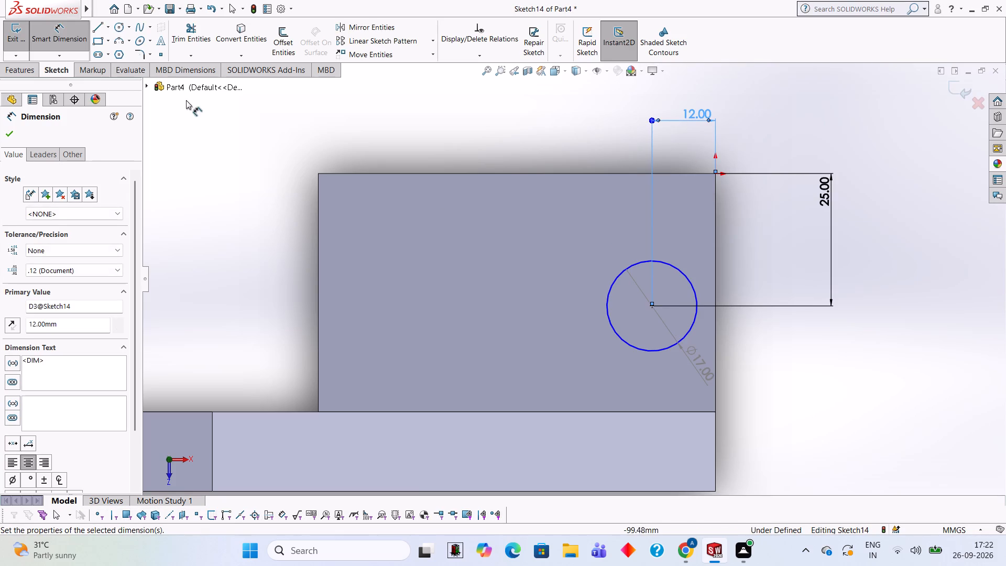
Sketch a second 17 mm diameter circle level with the first, centred about 38 mm from the same end edge.
{"action": "left_click", "coordinate": [116, 29]}
{"action": "left_click", "coordinate": [512, 309]}
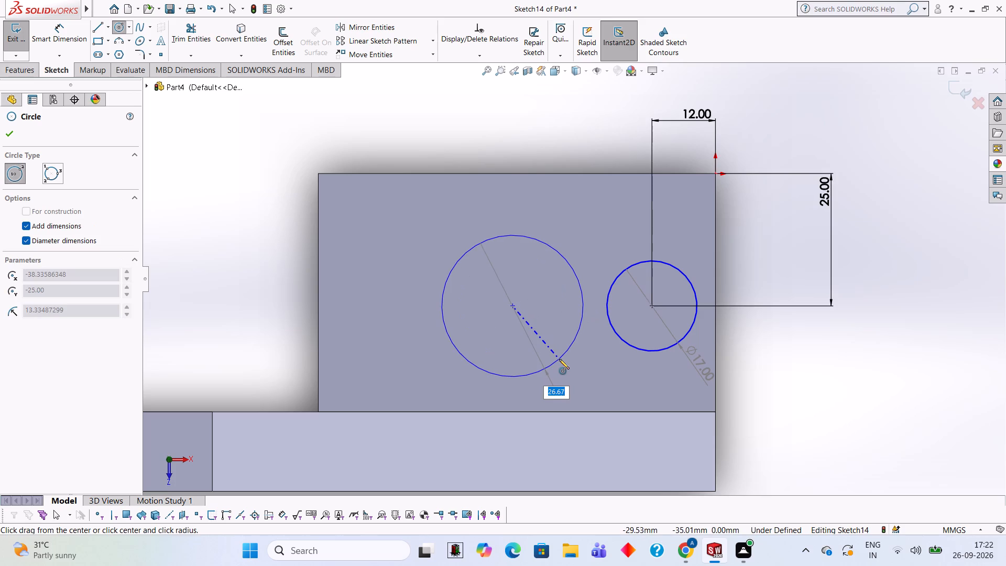
{"action": "type", "text": "17"}
{"action": "key", "text": "Return"}
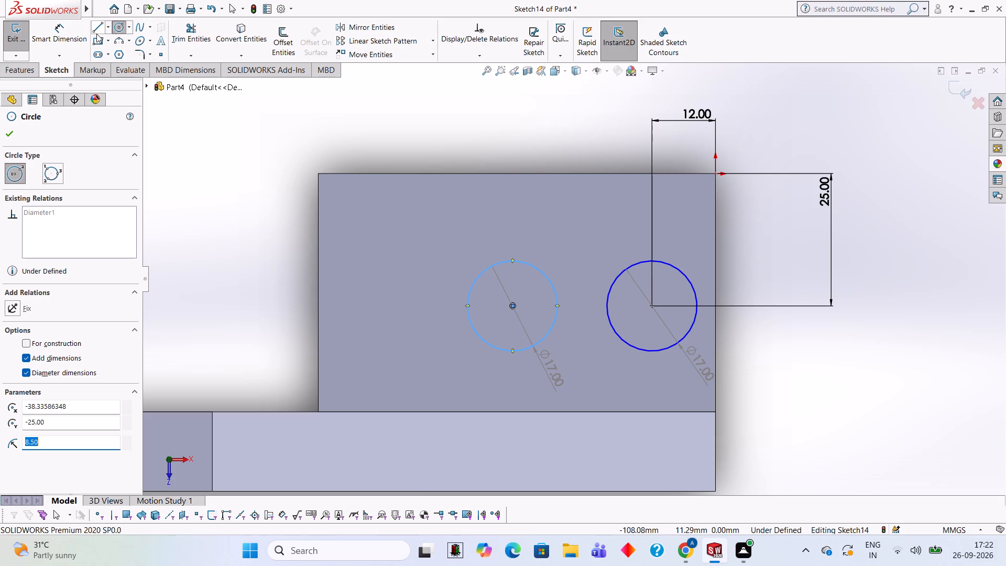
Dimension the spacing between the two 17 mm circle centres on the base as 25 mm.
{"action": "left_click", "coordinate": [67, 39]}
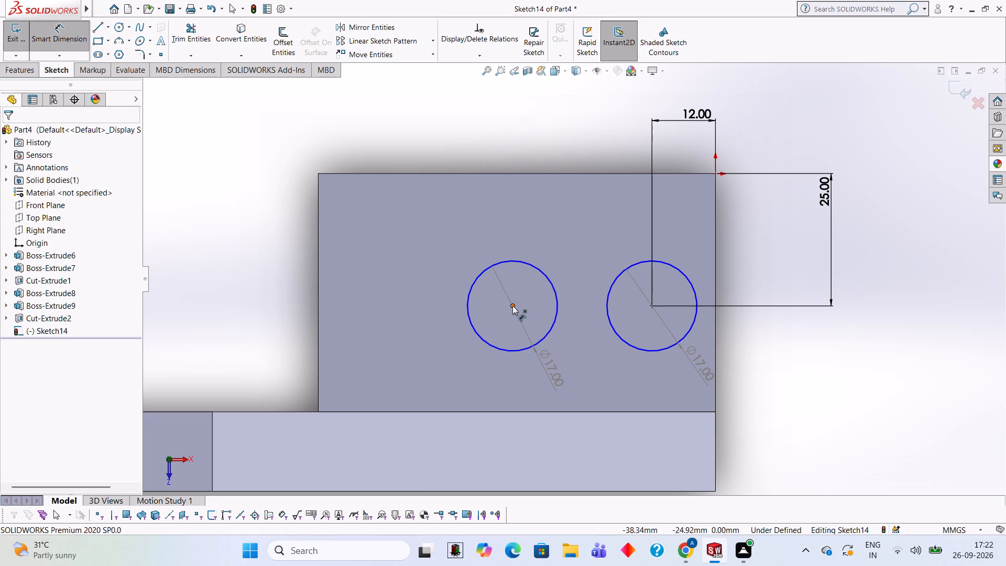
{"action": "left_click", "coordinate": [512, 306]}
{"action": "left_click", "coordinate": [521, 175]}
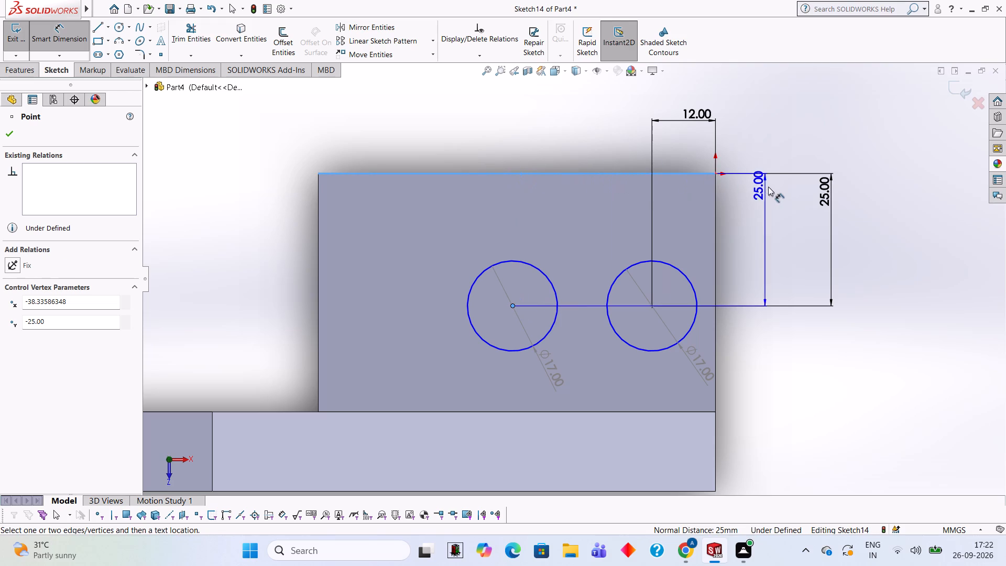
{"action": "key", "text": "Escape"}
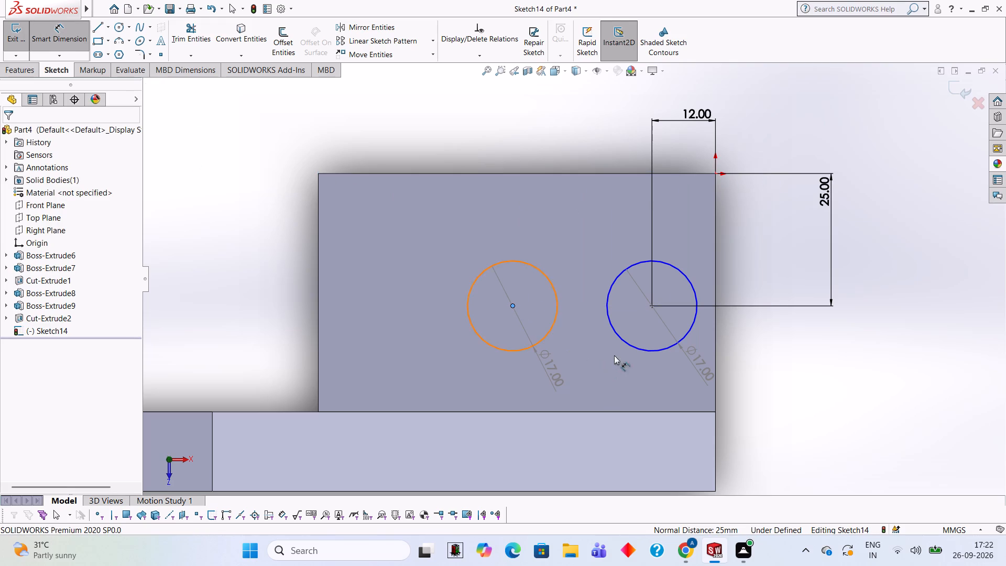
{"action": "left_click", "coordinate": [651, 306]}
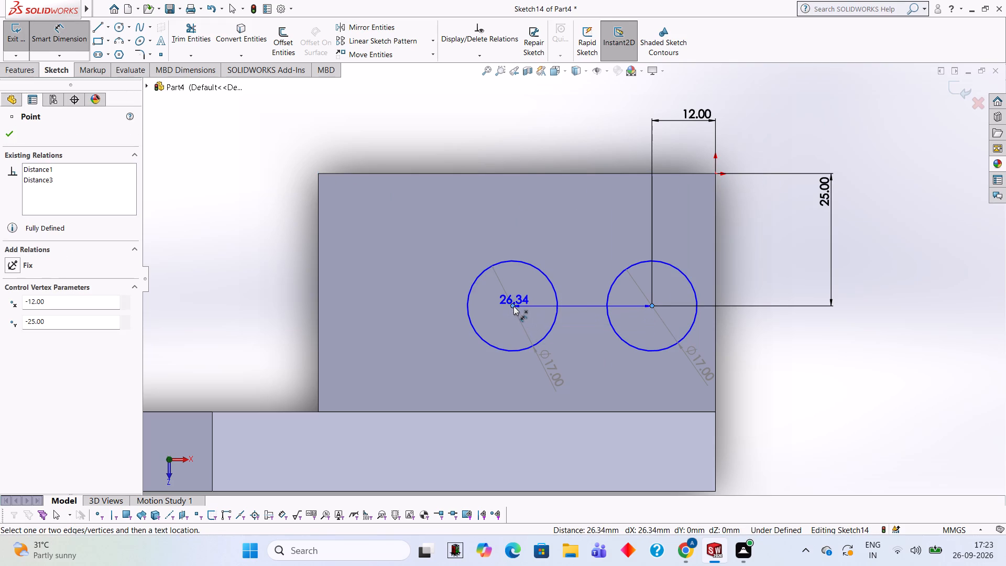
{"action": "left_click", "coordinate": [575, 140]}
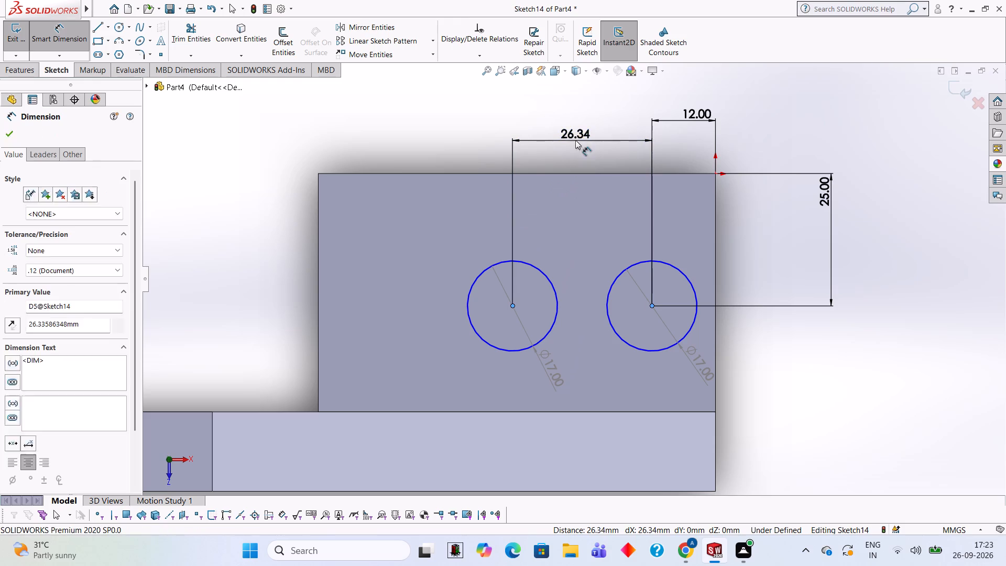
{"action": "type", "text": "25"}
{"action": "key", "text": "Return"}
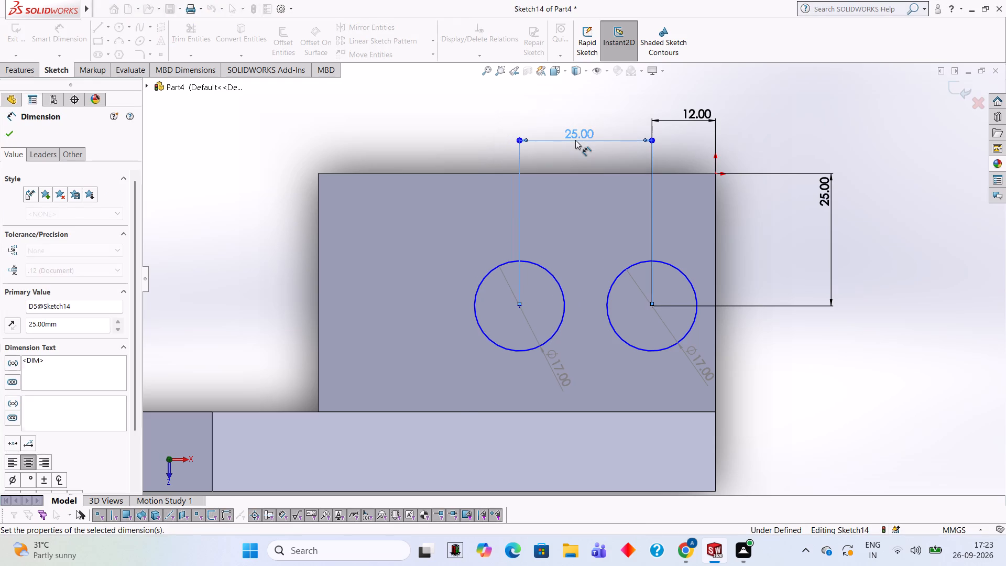
{"action": "key", "text": "Escape"}
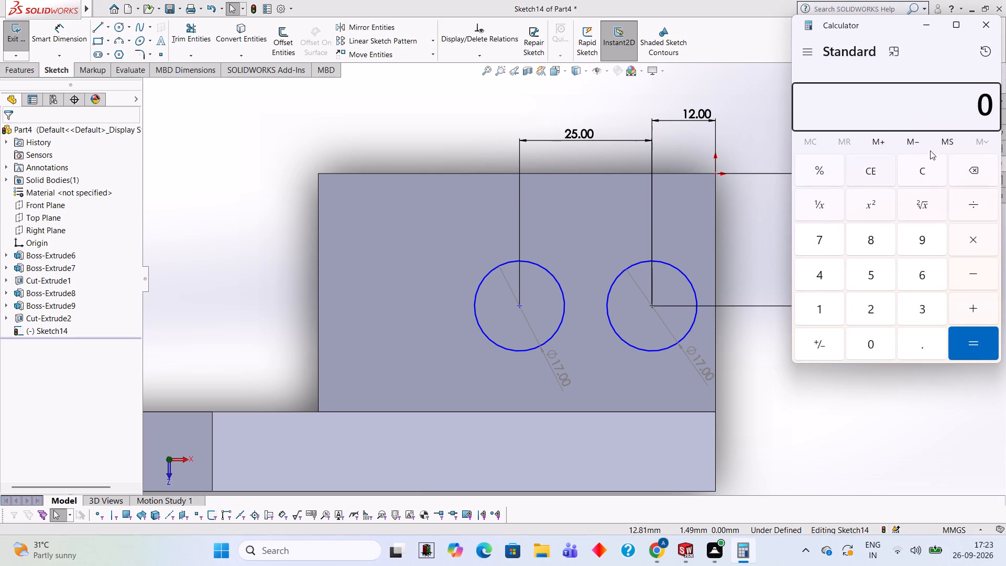
{"action": "left_click", "coordinate": [992, 27]}
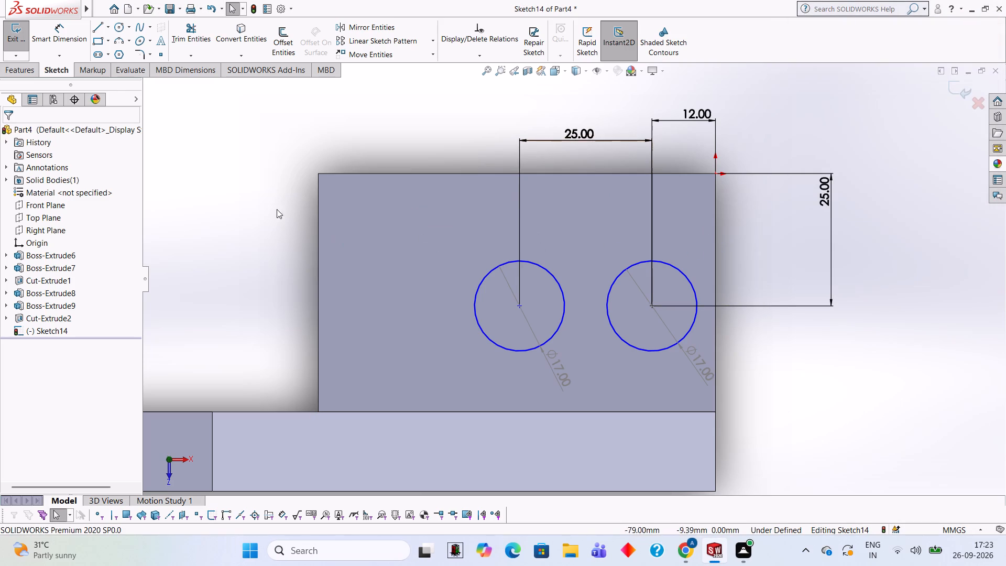
Cut-extrude both 17 mm circles blind to a depth of 18 mm into the base.
{"action": "left_click", "coordinate": [31, 68]}
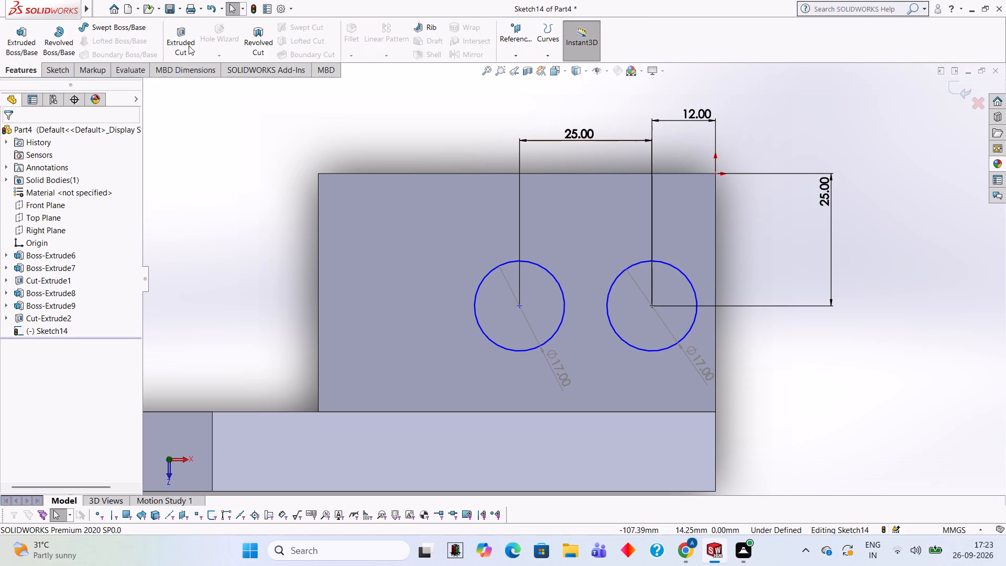
{"action": "left_click", "coordinate": [190, 44]}
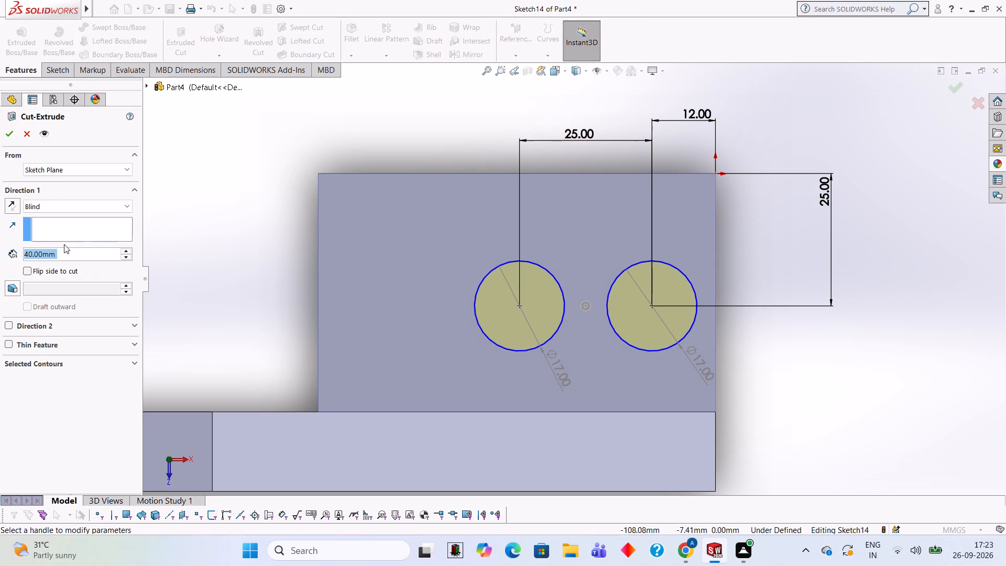
{"action": "type", "text": "18"}
{"action": "key", "text": "Return"}
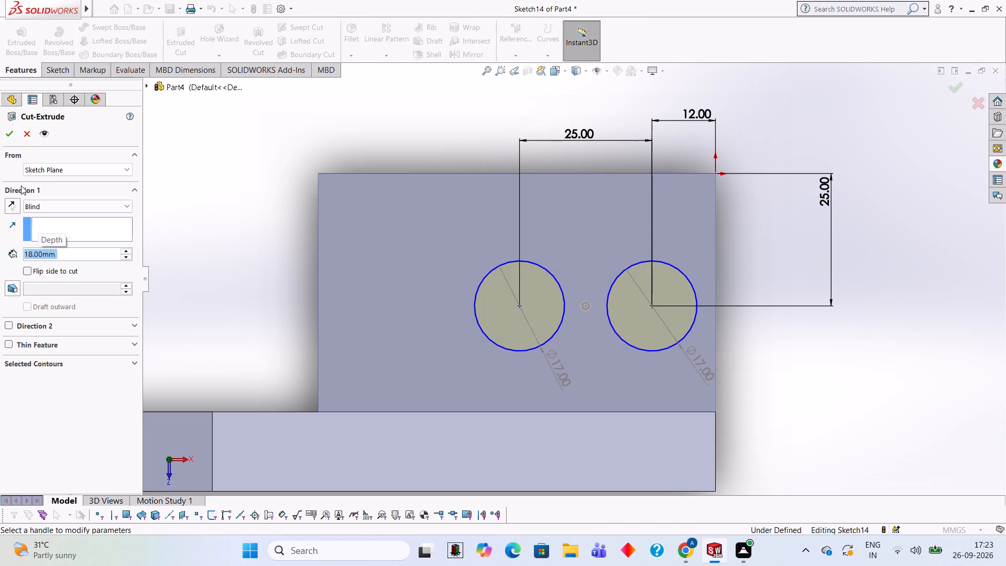
{"action": "left_click", "coordinate": [14, 139]}
{"action": "left_click", "coordinate": [217, 192]}
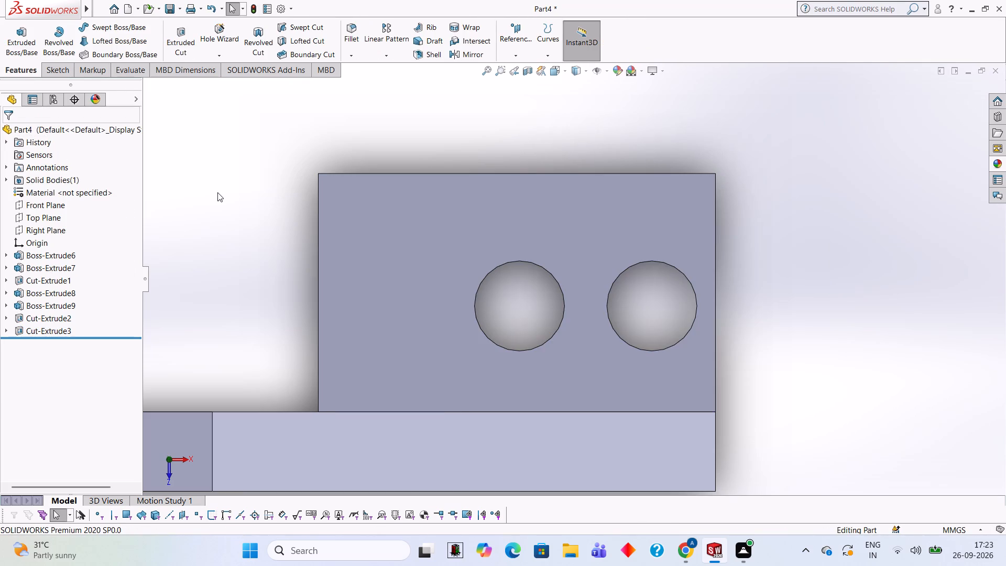
Examine the model from several angles, checking the two base holes, the angled arm and the bored boss.
{"action": "middle_click_drag", "start_coordinate": [217, 192], "coordinate": [280, 175]}
{"action": "middle_click_drag", "start_coordinate": [250, 193], "coordinate": [291, 178]}
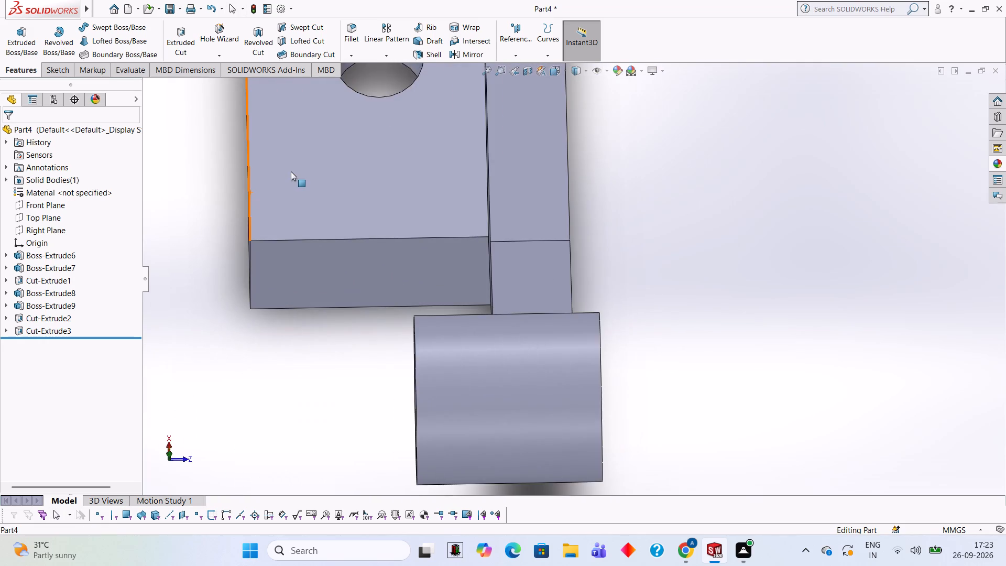
{"action": "scroll", "coordinate": [291, 171], "scroll_direction": "up", "scroll_amount": 3}
{"action": "middle_click_drag", "start_coordinate": [274, 230], "coordinate": [367, 165]}
{"action": "scroll", "coordinate": [368, 165], "scroll_direction": "up", "scroll_amount": 2}
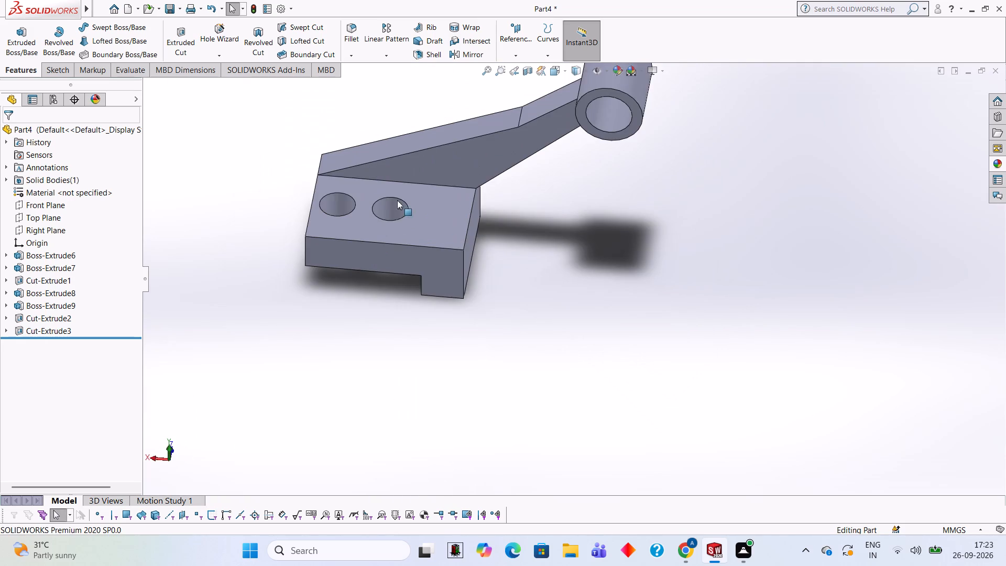
{"action": "middle_click_drag", "start_coordinate": [552, 280], "coordinate": [566, 233]}
{"action": "scroll", "coordinate": [596, 221], "scroll_direction": "up", "scroll_amount": 2}
{"action": "scroll", "coordinate": [655, 201], "scroll_direction": "up", "scroll_amount": 1}
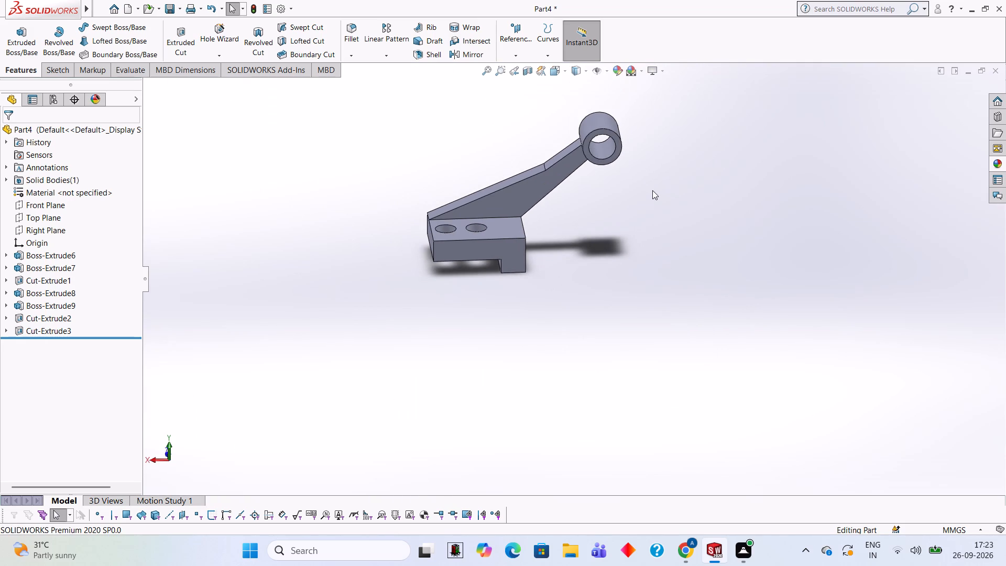
{"action": "middle_click_drag", "start_coordinate": [650, 189], "coordinate": [650, 162]}
{"action": "scroll", "coordinate": [650, 162], "scroll_direction": "up", "scroll_amount": 3}
{"action": "scroll", "coordinate": [637, 111], "scroll_direction": "down", "scroll_amount": 3}
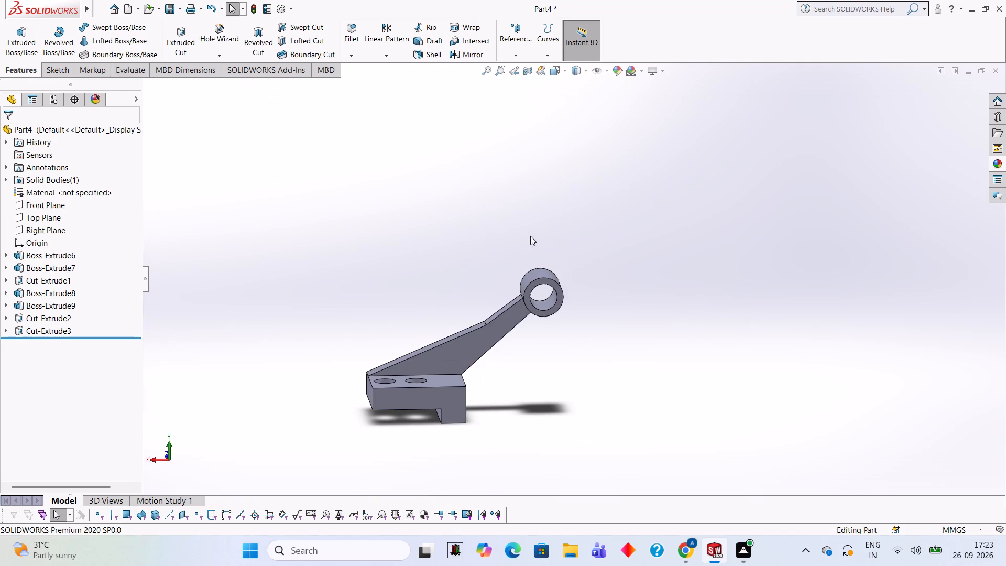
{"action": "scroll", "coordinate": [390, 456], "scroll_direction": "down", "scroll_amount": 1}
{"action": "scroll", "coordinate": [405, 410], "scroll_direction": "down", "scroll_amount": 1}
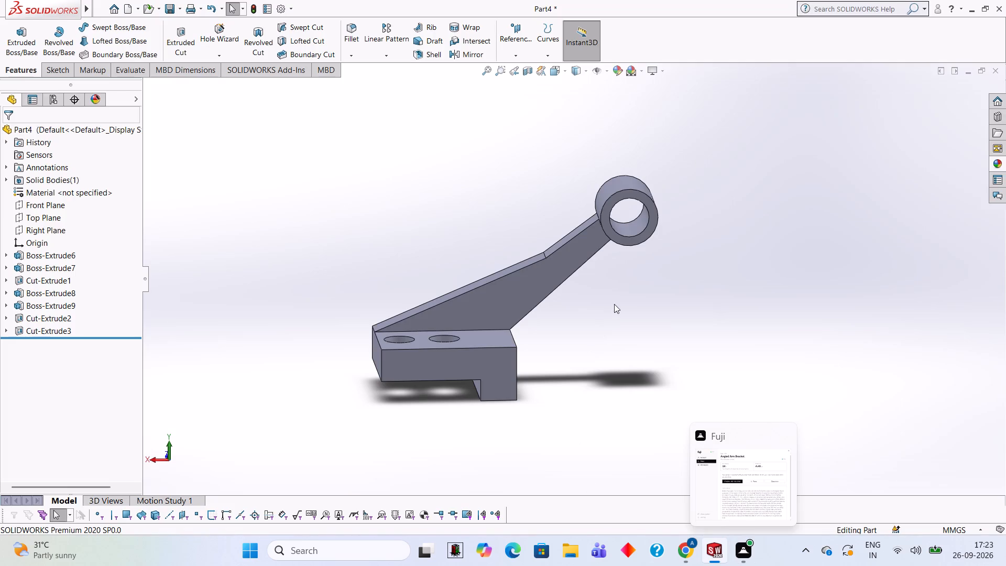
{"action": "scroll", "coordinate": [484, 327], "scroll_direction": "down", "scroll_amount": 1}
{"action": "middle_click_drag", "start_coordinate": [522, 229], "coordinate": [538, 284]}
{"action": "scroll", "coordinate": [537, 237], "scroll_direction": "down", "scroll_amount": 1}
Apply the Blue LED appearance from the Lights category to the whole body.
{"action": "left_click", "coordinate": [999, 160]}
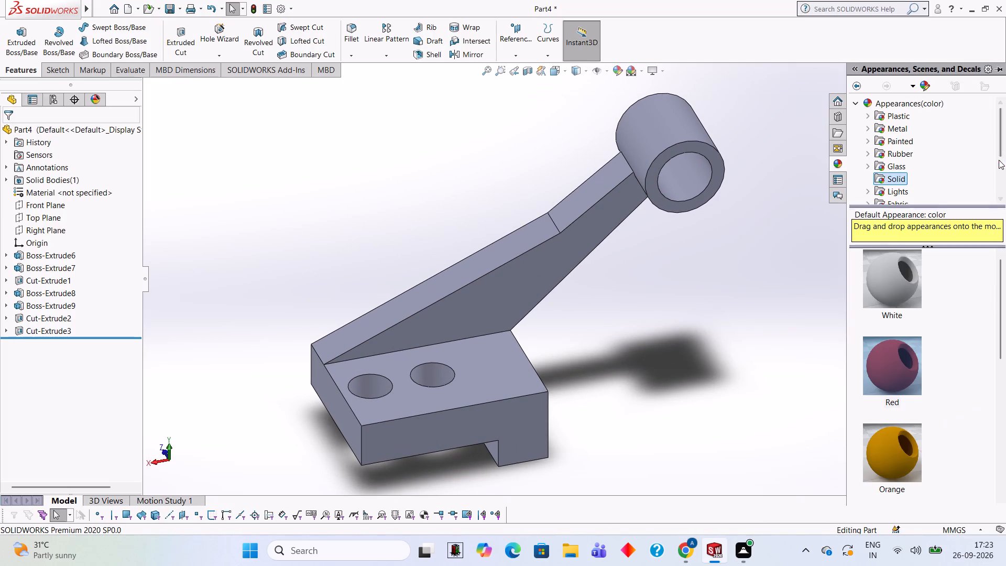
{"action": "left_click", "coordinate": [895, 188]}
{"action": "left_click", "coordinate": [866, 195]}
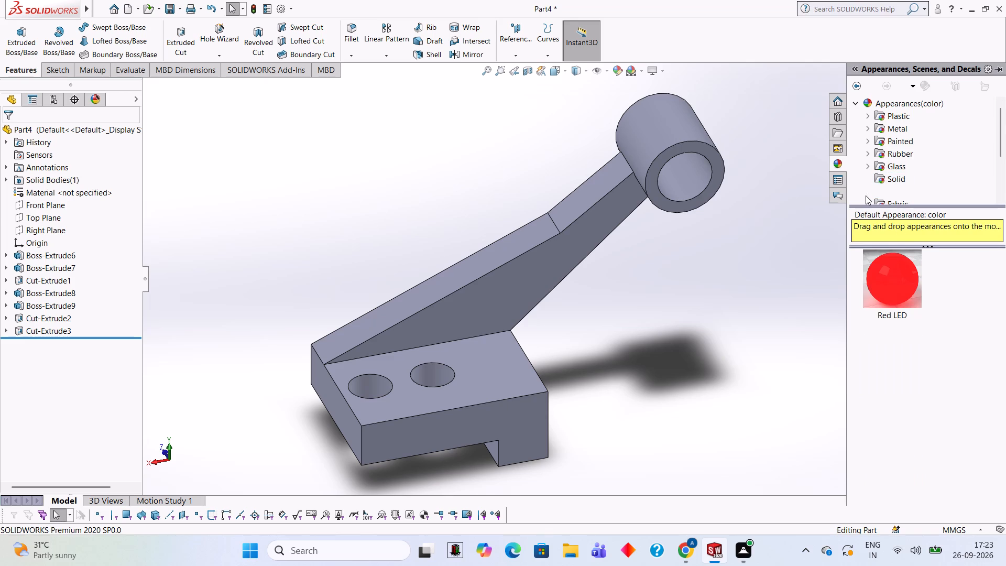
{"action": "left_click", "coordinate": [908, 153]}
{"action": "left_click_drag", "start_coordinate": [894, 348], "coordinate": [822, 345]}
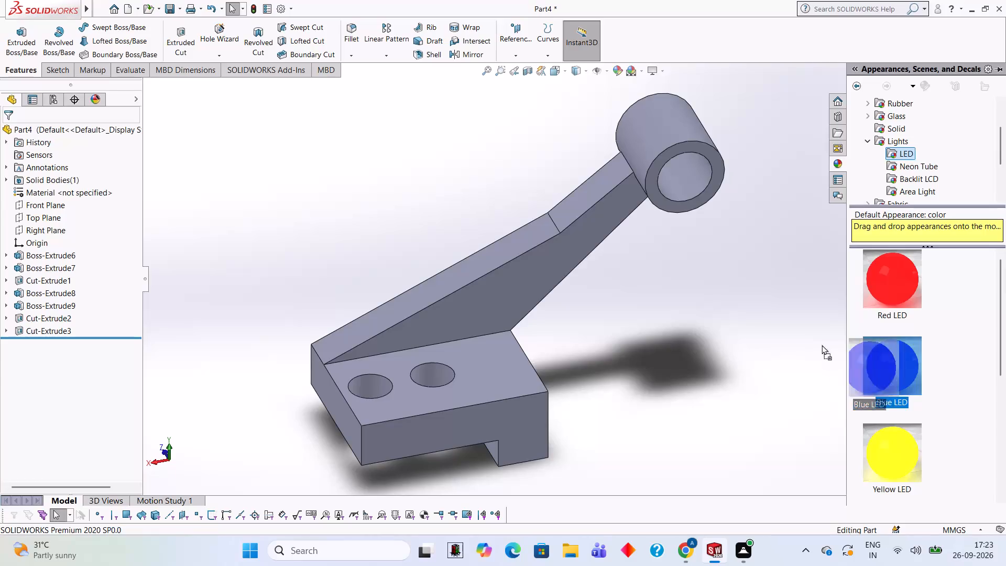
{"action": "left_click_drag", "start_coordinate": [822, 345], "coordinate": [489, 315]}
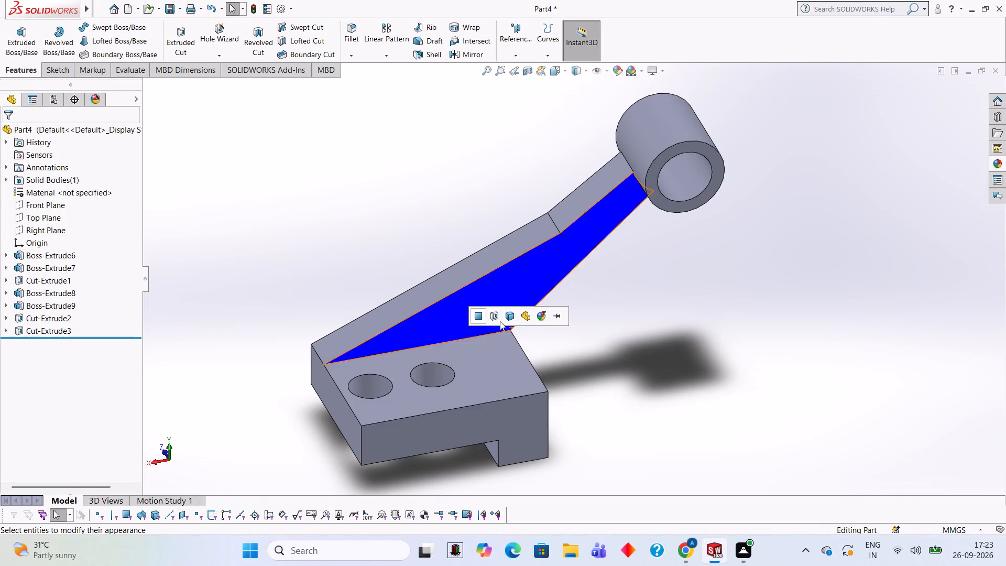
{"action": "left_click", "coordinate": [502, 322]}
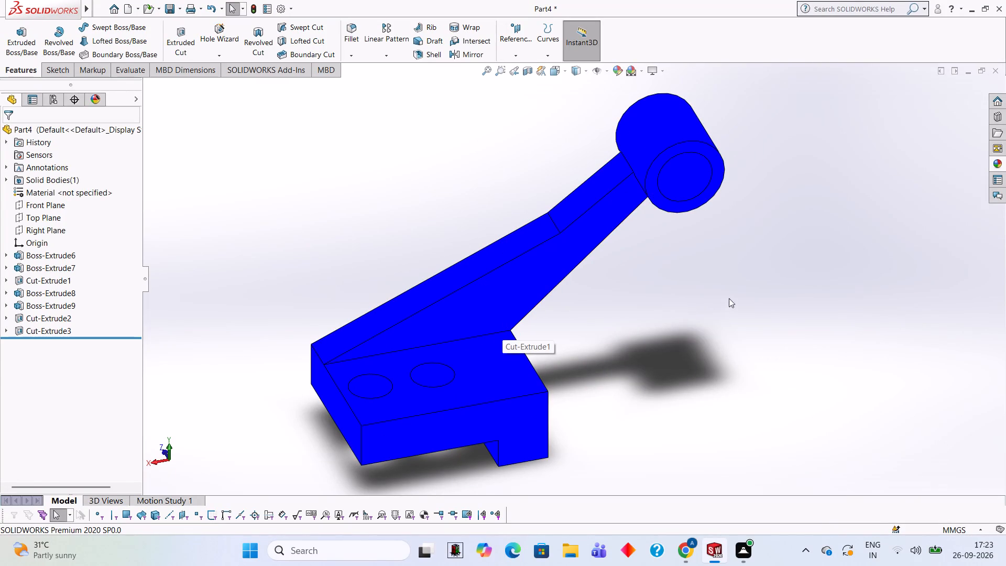
Apply the Yellow LED appearance to the whole body.
{"action": "left_click", "coordinate": [999, 158]}
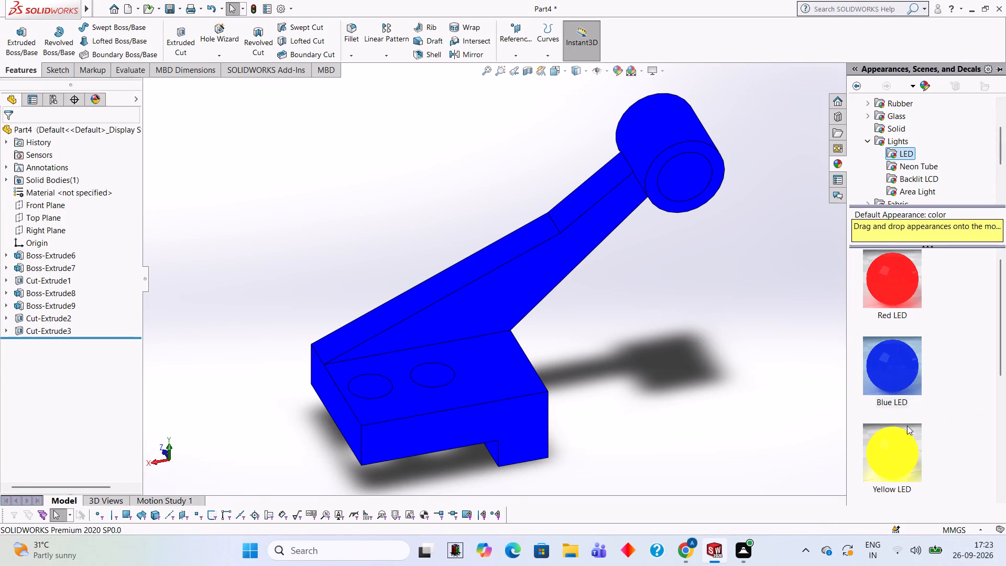
{"action": "scroll", "coordinate": [891, 442], "scroll_direction": "down", "scroll_amount": 1}
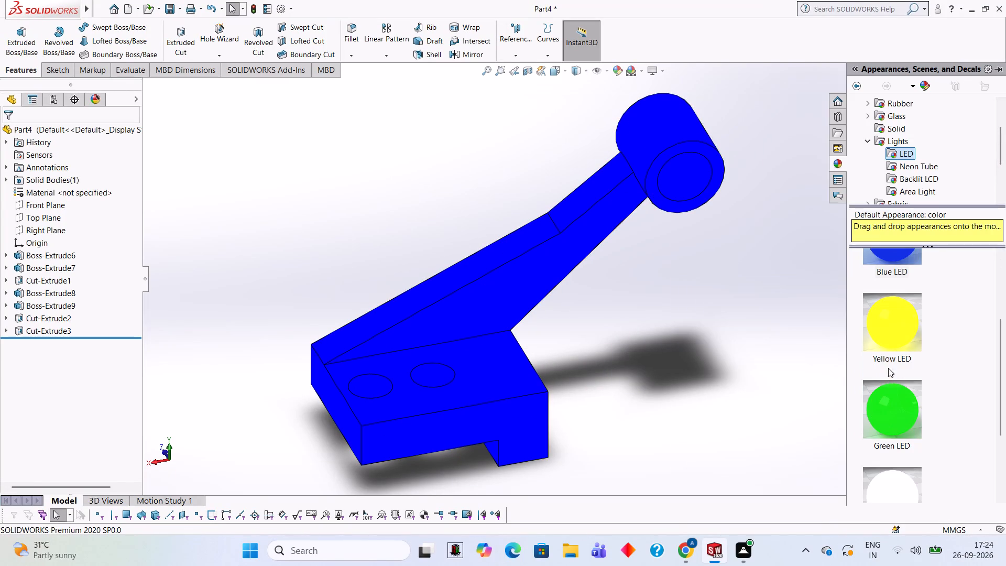
{"action": "left_click_drag", "start_coordinate": [895, 308], "coordinate": [482, 306]}
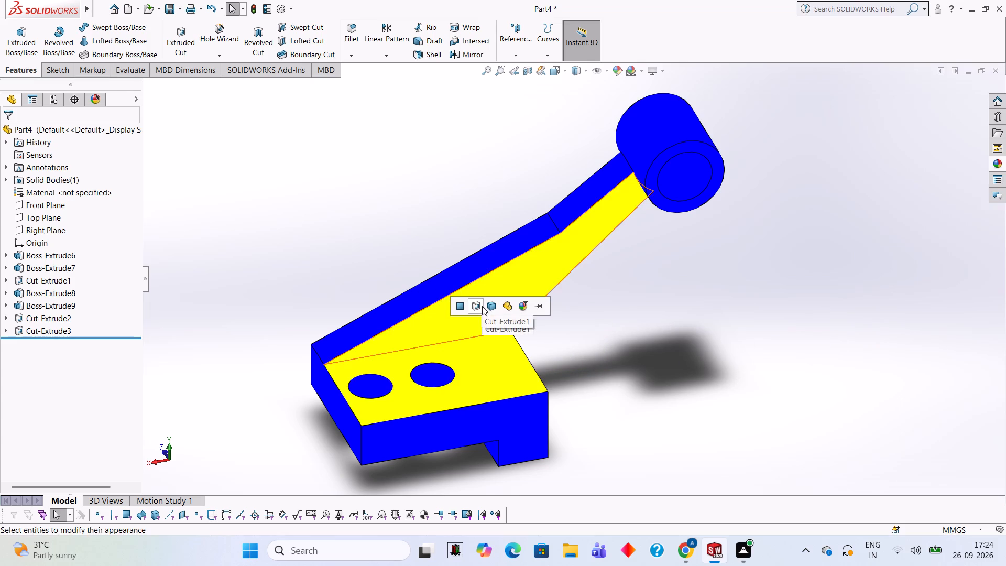
{"action": "left_click", "coordinate": [494, 313]}
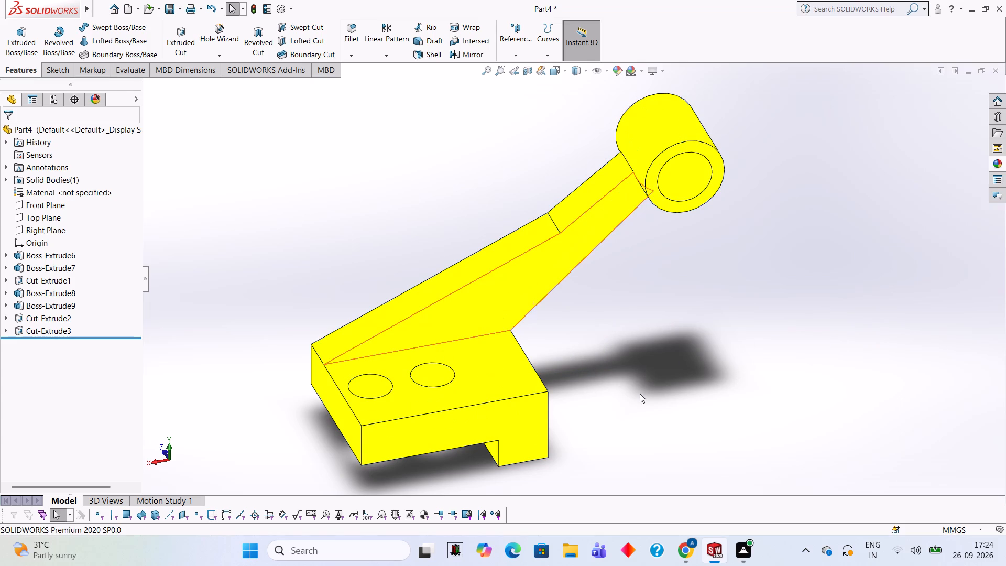
Apply the Red LED appearance to the outer cylindrical face of the boss only.
{"action": "left_click", "coordinate": [1000, 160]}
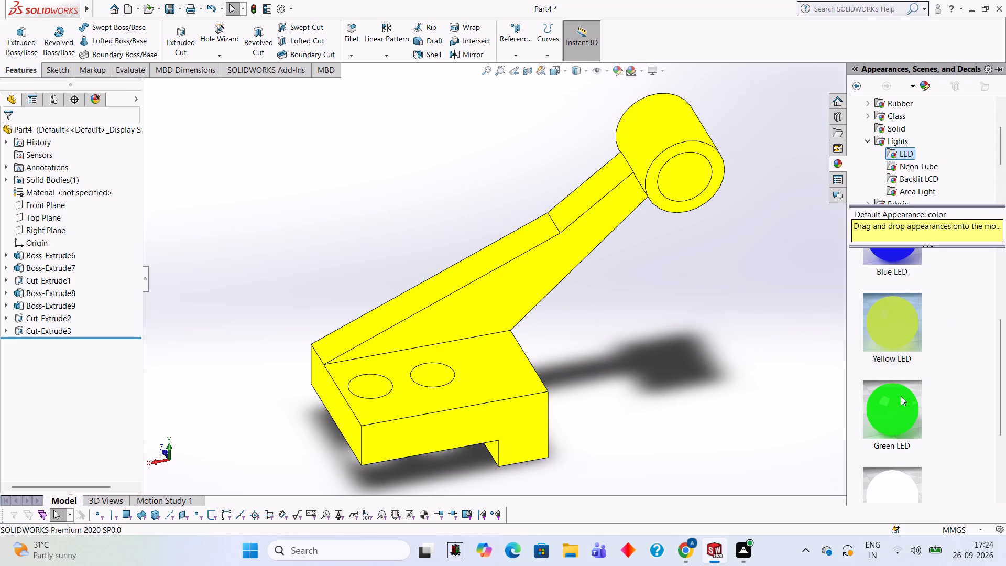
{"action": "scroll", "coordinate": [887, 360], "scroll_direction": "up", "scroll_amount": 3}
{"action": "left_click_drag", "start_coordinate": [895, 268], "coordinate": [888, 267]}
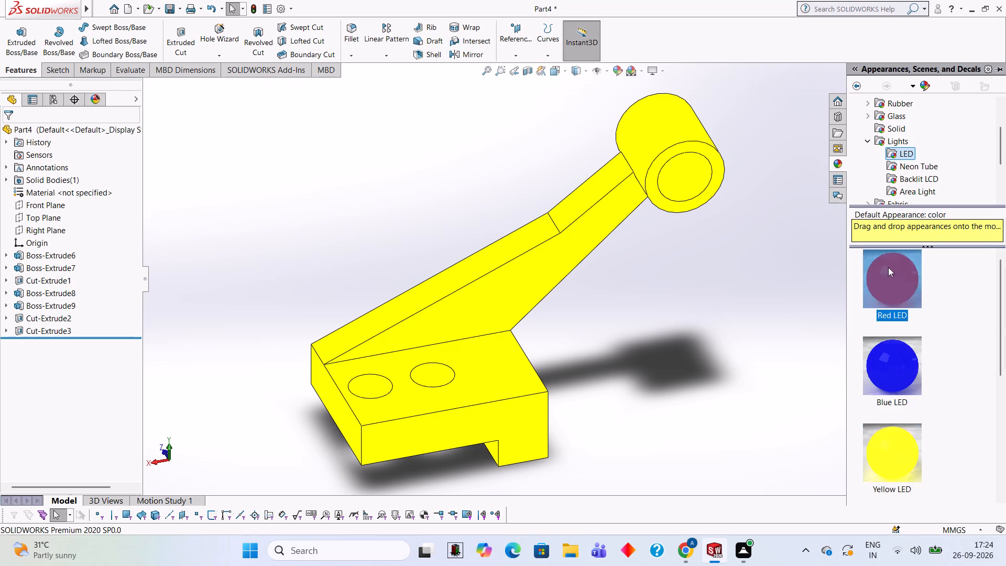
{"action": "left_click_drag", "start_coordinate": [888, 267], "coordinate": [672, 114]}
{"action": "left_click", "coordinate": [672, 114]}
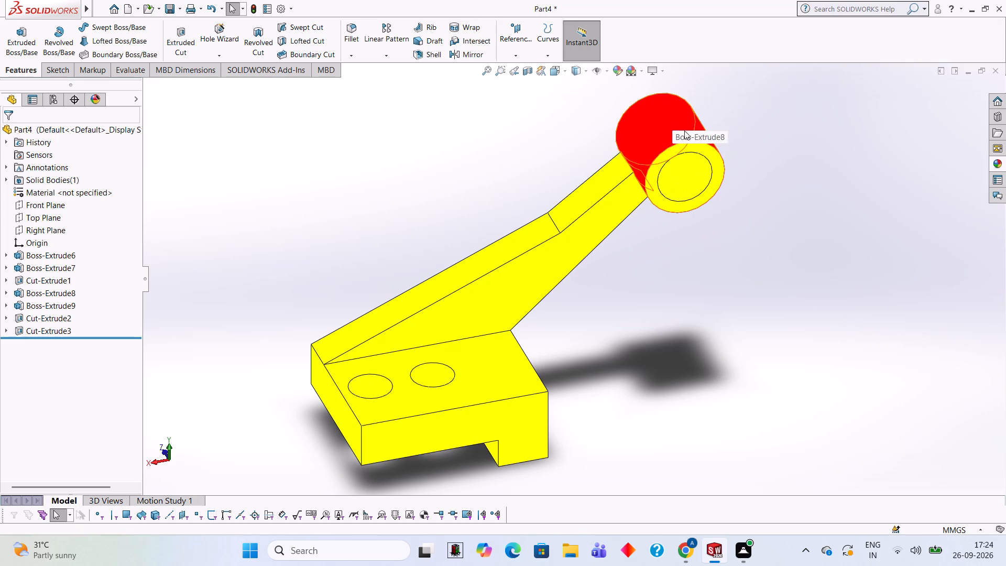
Apply the Blue LED appearance to the inner cylindrical face of the boss's bore.
{"action": "middle_click_drag", "start_coordinate": [729, 171], "coordinate": [747, 105]}
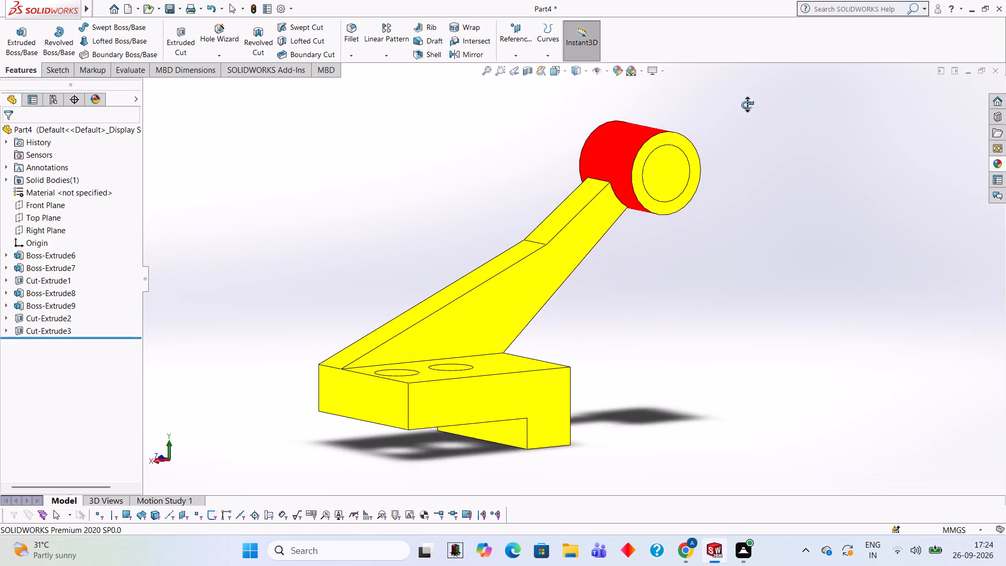
{"action": "middle_click_drag", "start_coordinate": [747, 105], "coordinate": [731, 160]}
{"action": "scroll", "coordinate": [678, 209], "scroll_direction": "down", "scroll_amount": 1}
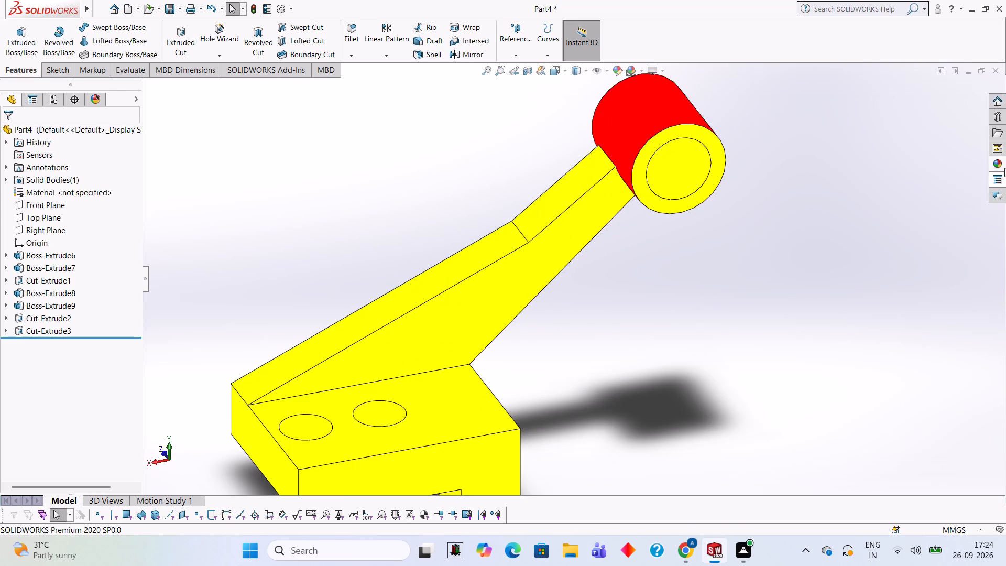
{"action": "left_click", "coordinate": [999, 166]}
{"action": "left_click_drag", "start_coordinate": [885, 372], "coordinate": [678, 178]}
{"action": "left_click", "coordinate": [678, 178]}
Apply the Blue LED appearance to the cut feature that forms the two holes in the base.
{"action": "middle_click_drag", "start_coordinate": [762, 228], "coordinate": [758, 183]}
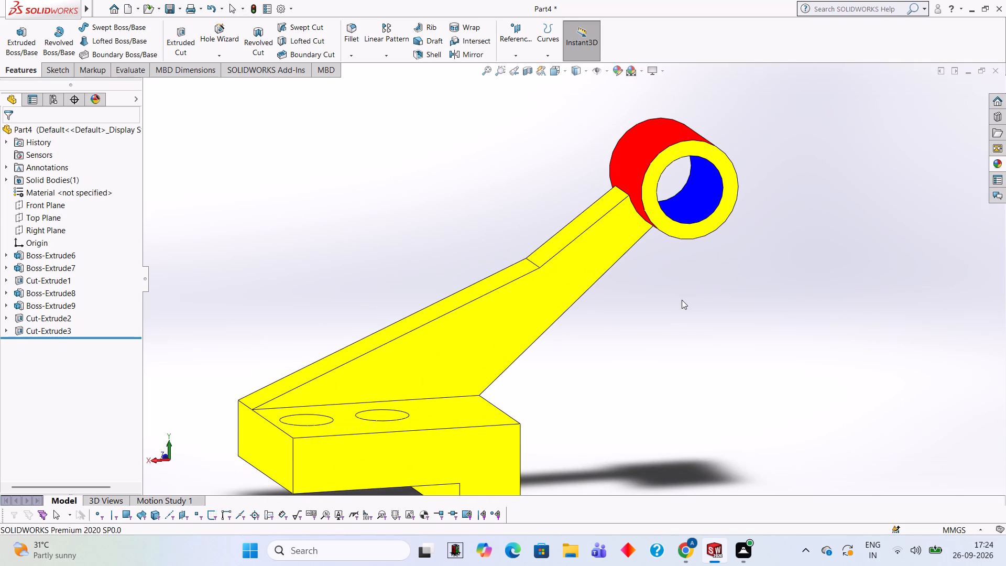
{"action": "scroll", "coordinate": [681, 298], "scroll_direction": "up", "scroll_amount": 2}
{"action": "middle_click_drag", "start_coordinate": [632, 286], "coordinate": [632, 338]}
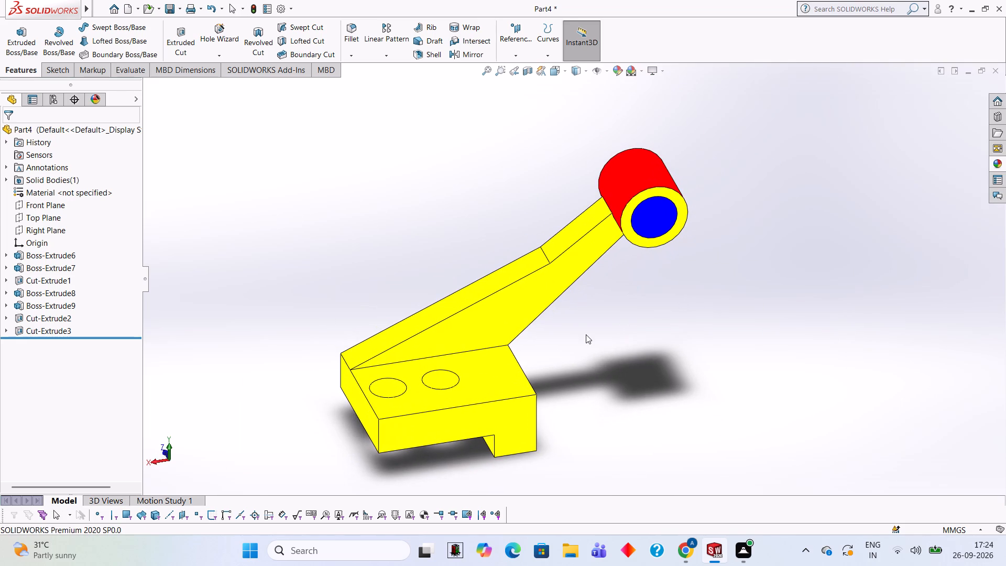
{"action": "middle_click_drag", "start_coordinate": [487, 327], "coordinate": [486, 413]}
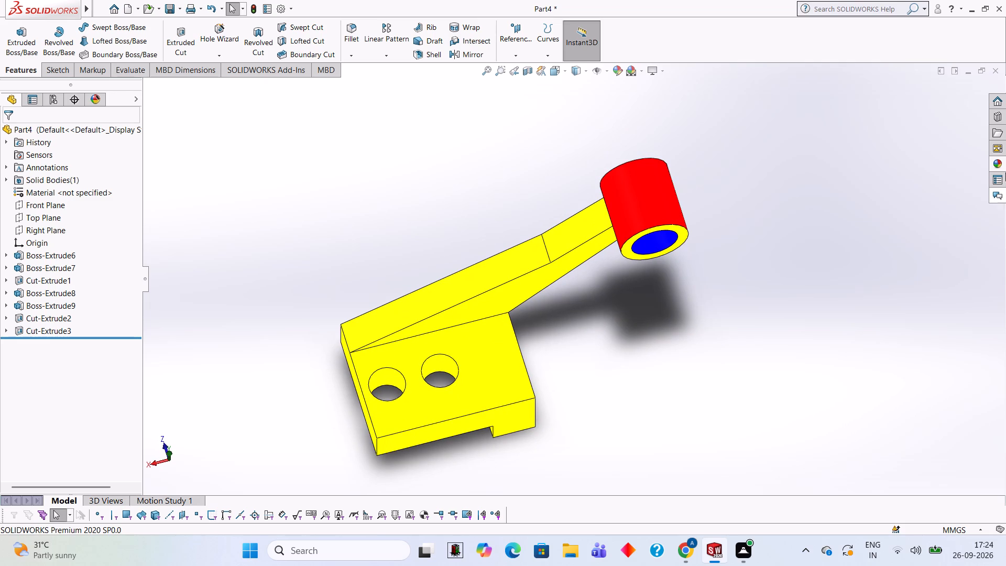
{"action": "left_click", "coordinate": [998, 167]}
{"action": "scroll", "coordinate": [861, 380], "scroll_direction": "down", "scroll_amount": 1}
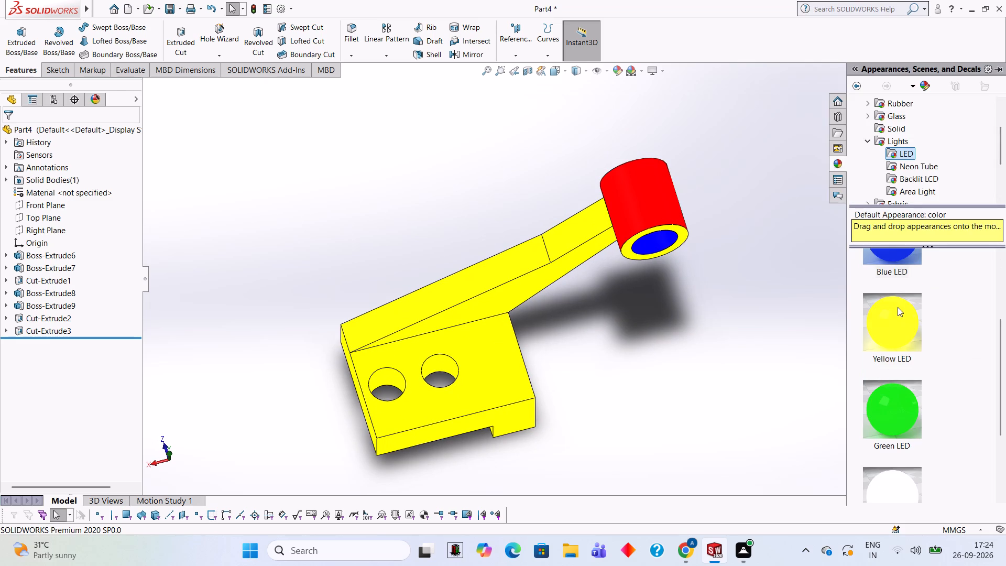
{"action": "scroll", "coordinate": [906, 331], "scroll_direction": "up", "scroll_amount": 2}
{"action": "left_click_drag", "start_coordinate": [895, 360], "coordinate": [454, 364]}
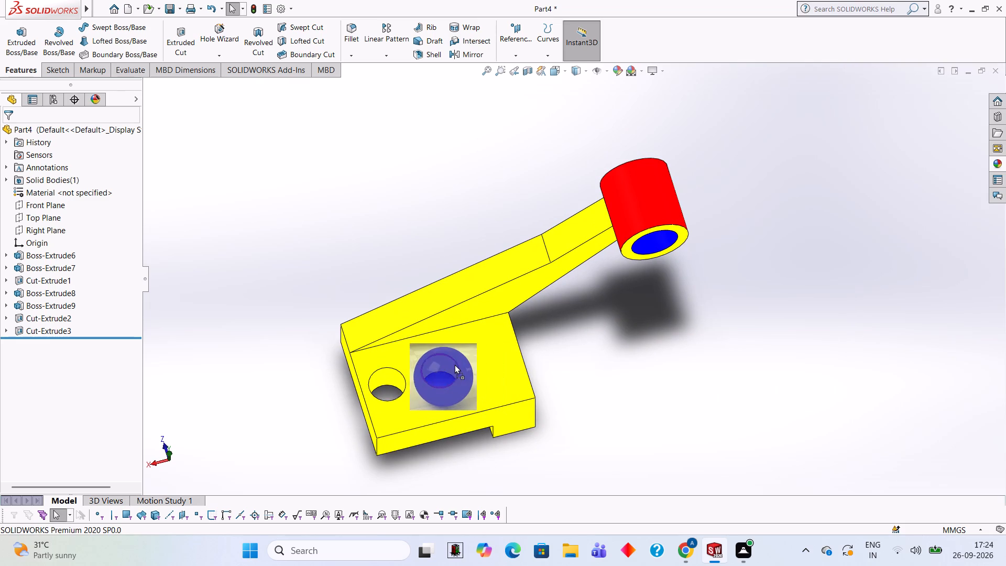
{"action": "left_click_drag", "start_coordinate": [454, 364], "coordinate": [448, 361]}
{"action": "left_click", "coordinate": [448, 361]}
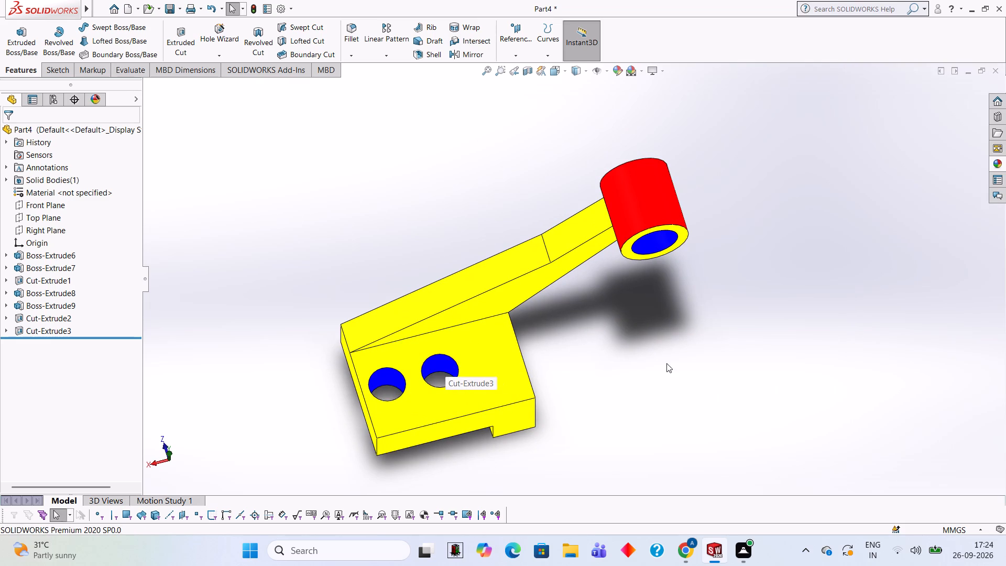
Apply the Green LED appearance to the arm's inner side face and to both sloped segments of its upper face.
{"action": "middle_click_drag", "start_coordinate": [666, 363], "coordinate": [663, 329]}
{"action": "scroll", "coordinate": [573, 319], "scroll_direction": "down", "scroll_amount": 1}
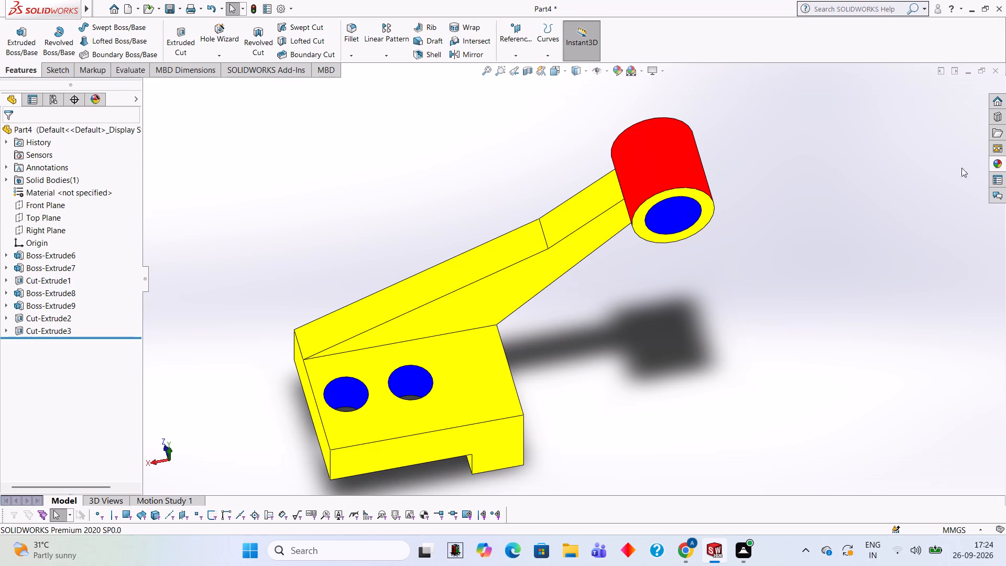
{"action": "left_click", "coordinate": [993, 163]}
{"action": "scroll", "coordinate": [901, 367], "scroll_direction": "down", "scroll_amount": 3}
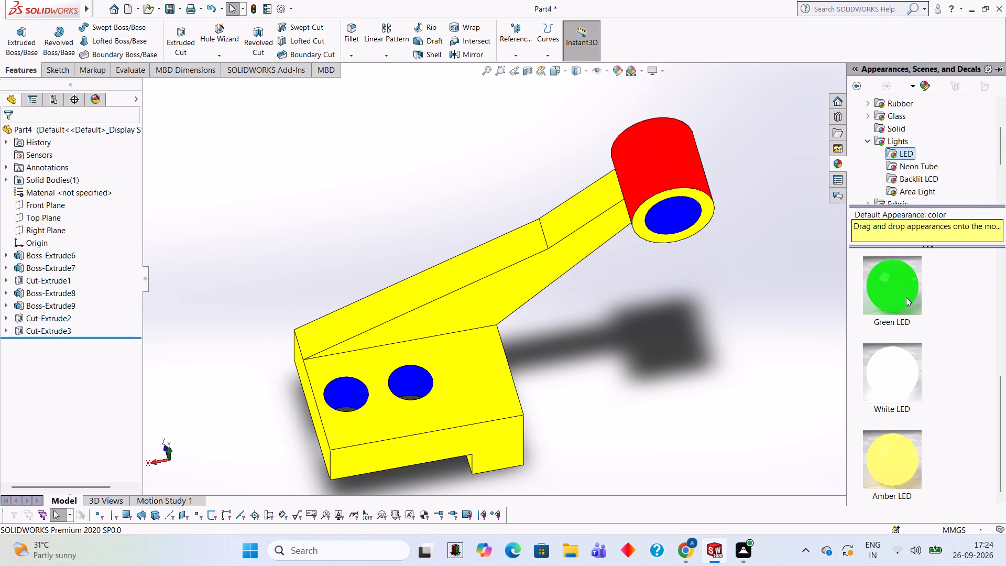
{"action": "left_click_drag", "start_coordinate": [906, 297], "coordinate": [519, 298]}
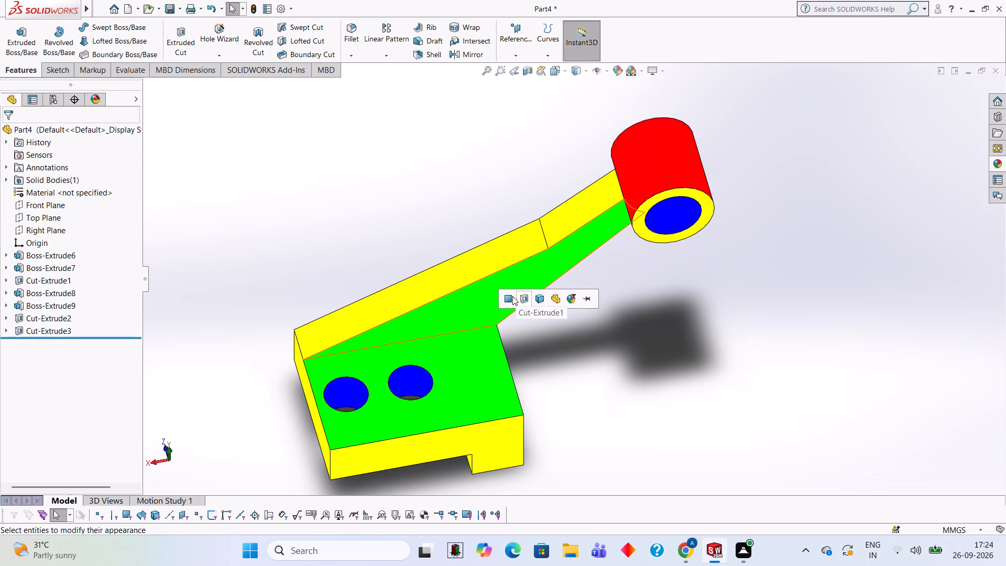
{"action": "left_click", "coordinate": [512, 296]}
{"action": "left_click", "coordinate": [1001, 157]}
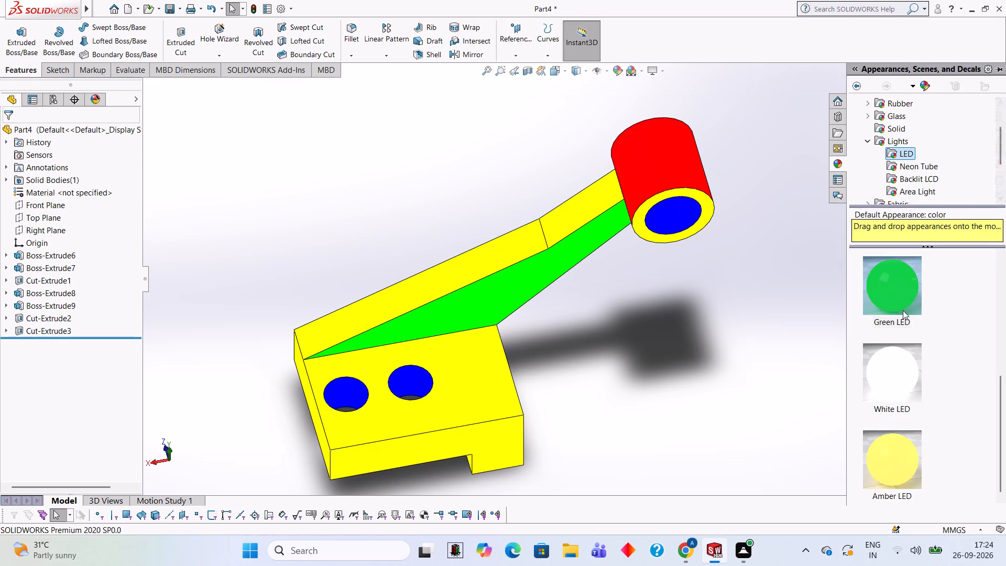
{"action": "left_click_drag", "start_coordinate": [902, 303], "coordinate": [500, 265]}
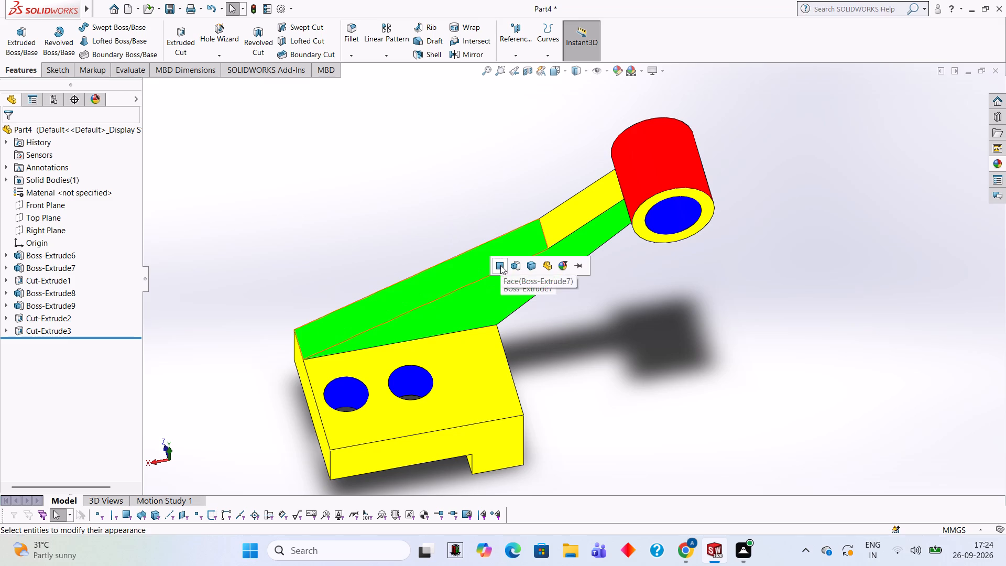
{"action": "left_click", "coordinate": [500, 265]}
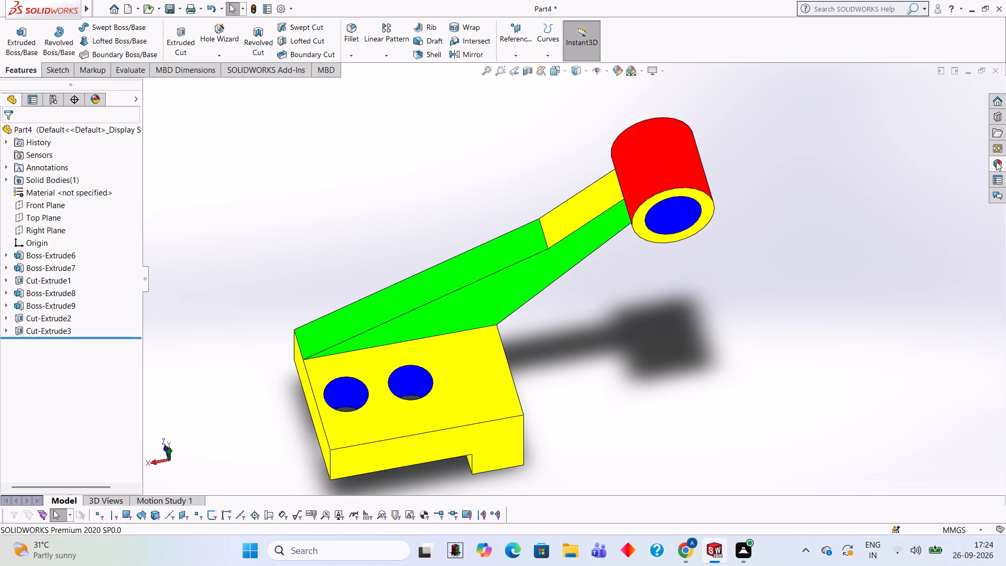
{"action": "left_click", "coordinate": [998, 160]}
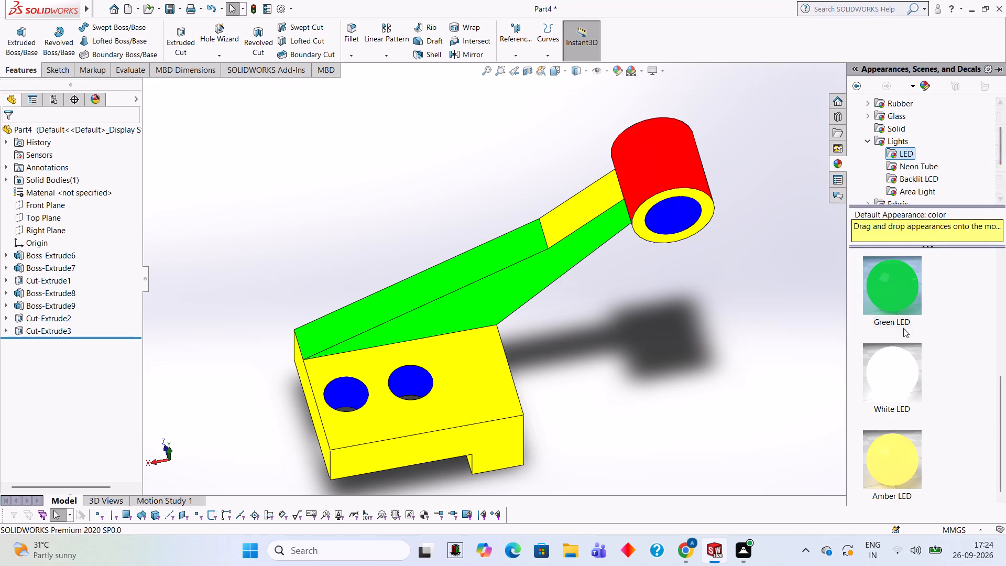
{"action": "left_click_drag", "start_coordinate": [887, 292], "coordinate": [569, 207]}
{"action": "left_click", "coordinate": [569, 207]}
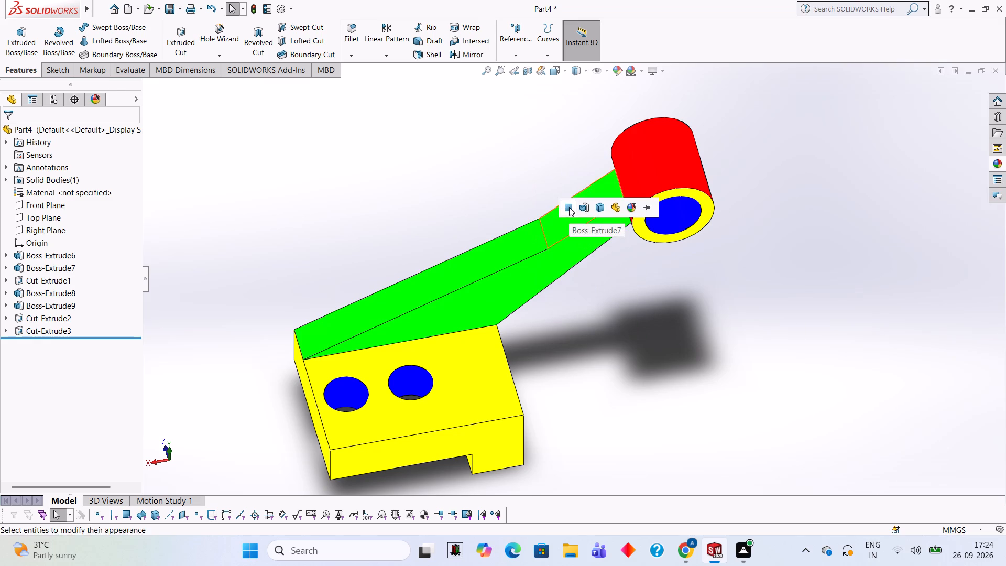
Apply the Green LED appearance to the arm's outer side face, flush with the base, and to its sloping underside face.
{"action": "middle_click_drag", "start_coordinate": [564, 171], "coordinate": [415, 258]}
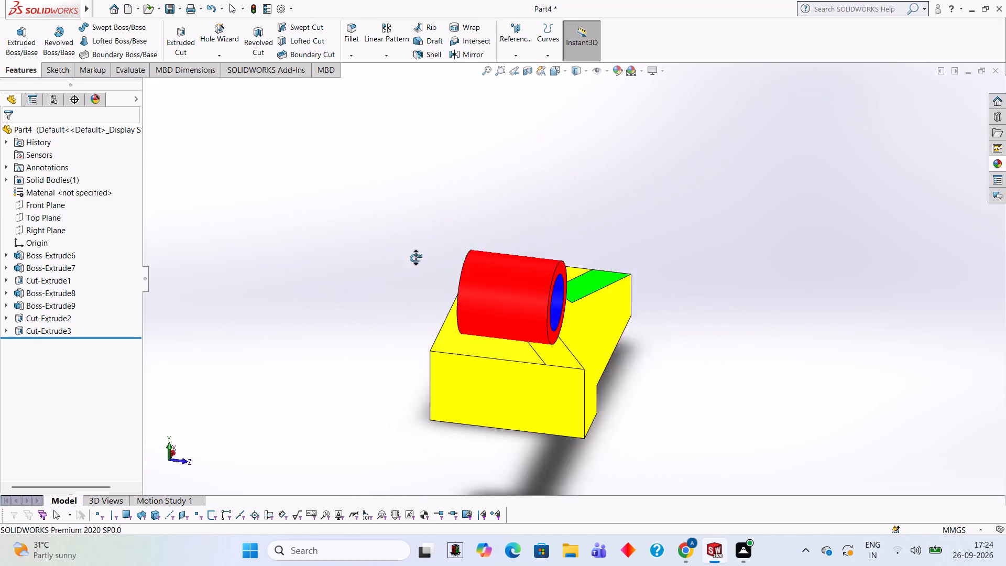
{"action": "middle_click_drag", "start_coordinate": [415, 258], "coordinate": [393, 247]}
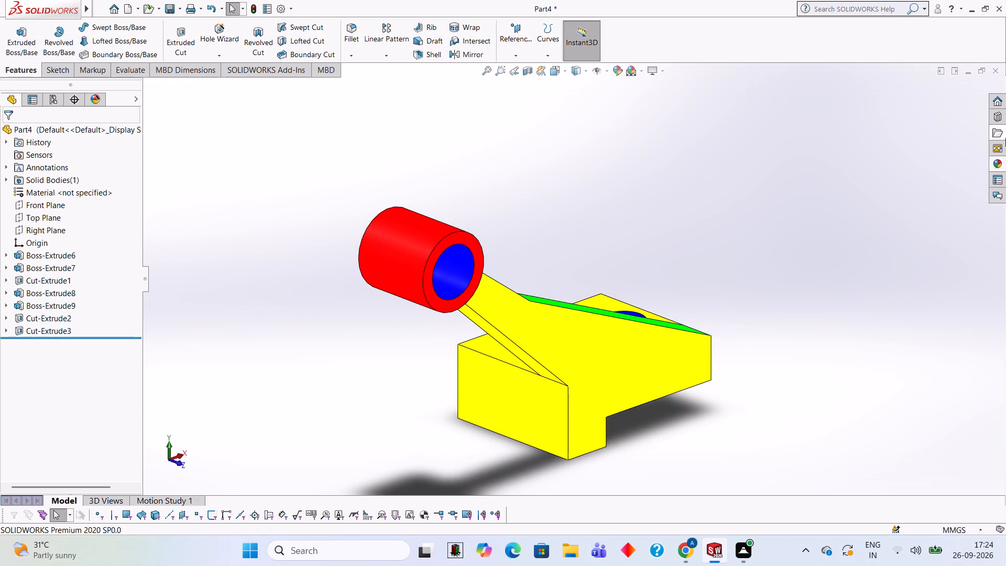
{"action": "left_click", "coordinate": [1002, 161]}
{"action": "left_click_drag", "start_coordinate": [898, 294], "coordinate": [600, 352]}
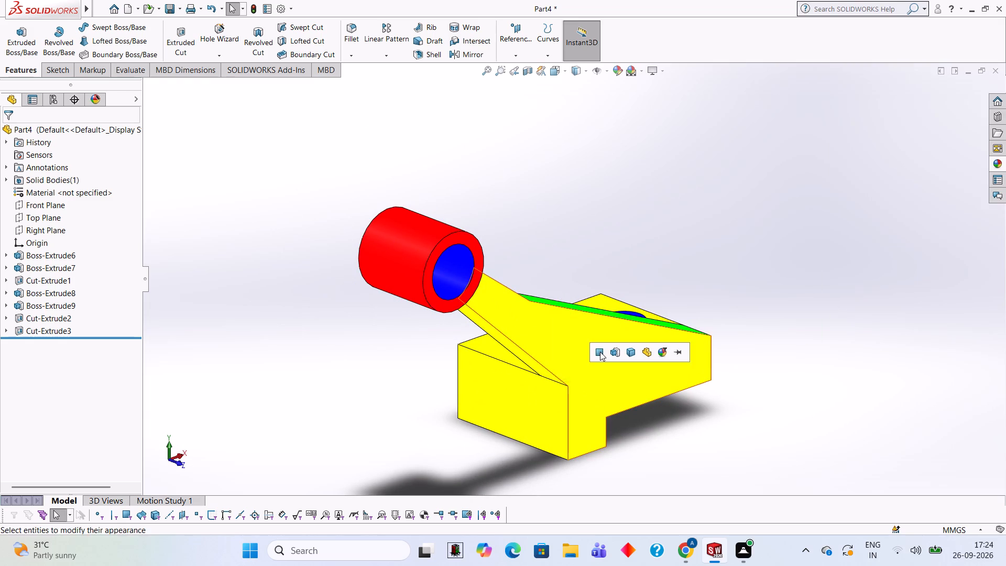
{"action": "left_click", "coordinate": [600, 352]}
{"action": "middle_click_drag", "start_coordinate": [598, 278], "coordinate": [673, 247]}
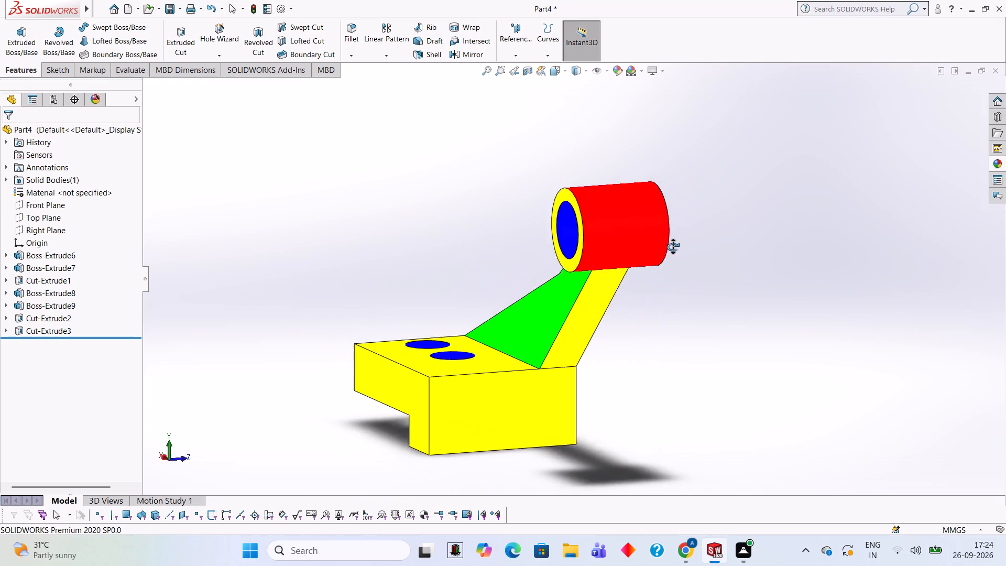
{"action": "middle_click_drag", "start_coordinate": [673, 247], "coordinate": [670, 244]}
{"action": "left_click", "coordinate": [991, 168]}
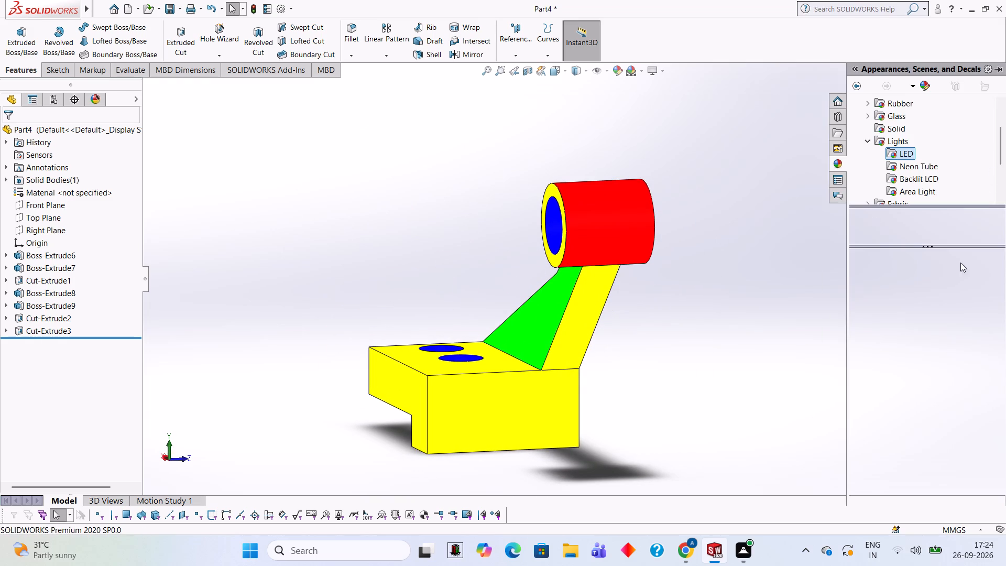
{"action": "left_click_drag", "start_coordinate": [903, 287], "coordinate": [588, 332]}
{"action": "left_click", "coordinate": [589, 332]}
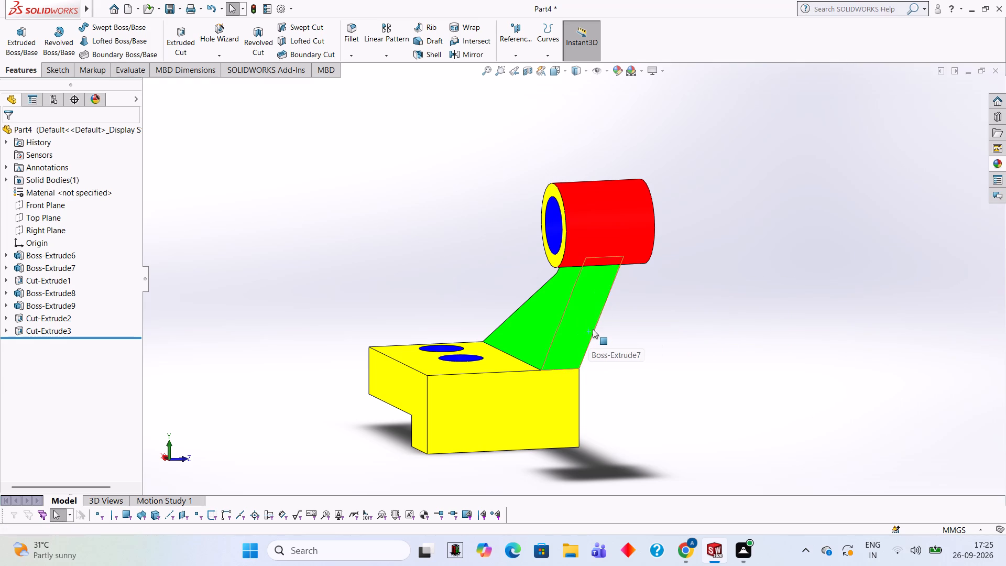
Examine the coloured bracket from several angles, checking the appearances on the arm, boss, bore, base and holes.
{"action": "scroll", "coordinate": [593, 328], "scroll_direction": "up", "scroll_amount": 2}
{"action": "middle_click_drag", "start_coordinate": [606, 333], "coordinate": [674, 372]}
{"action": "scroll", "coordinate": [677, 350], "scroll_direction": "up", "scroll_amount": 3}
{"action": "middle_click_drag", "start_coordinate": [677, 347], "coordinate": [707, 345]}
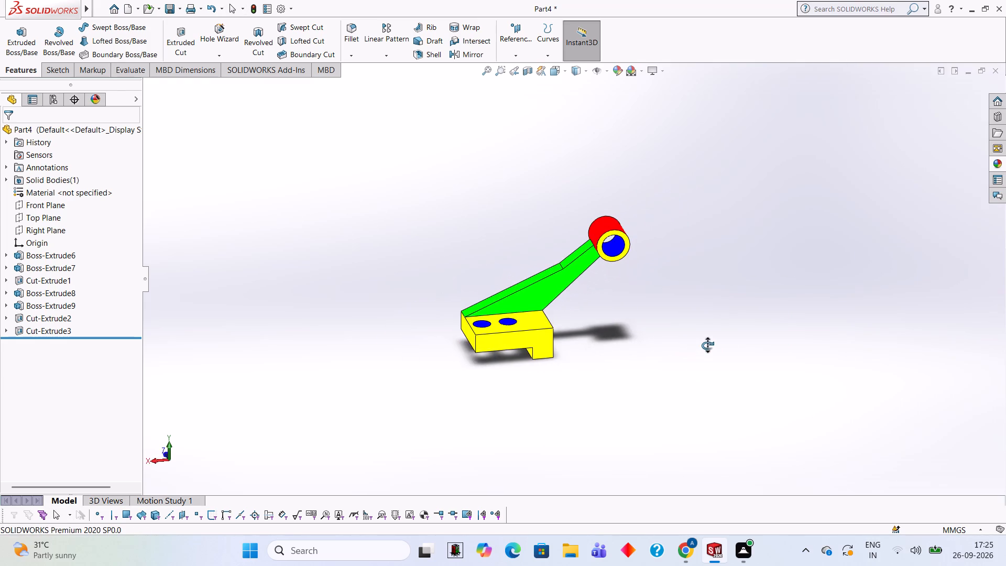
{"action": "middle_click_drag", "start_coordinate": [707, 345], "coordinate": [697, 336]}
{"action": "scroll", "coordinate": [698, 336], "scroll_direction": "up", "scroll_amount": 2}
{"action": "scroll", "coordinate": [586, 320], "scroll_direction": "down", "scroll_amount": 2}
{"action": "scroll", "coordinate": [517, 291], "scroll_direction": "down", "scroll_amount": 1}
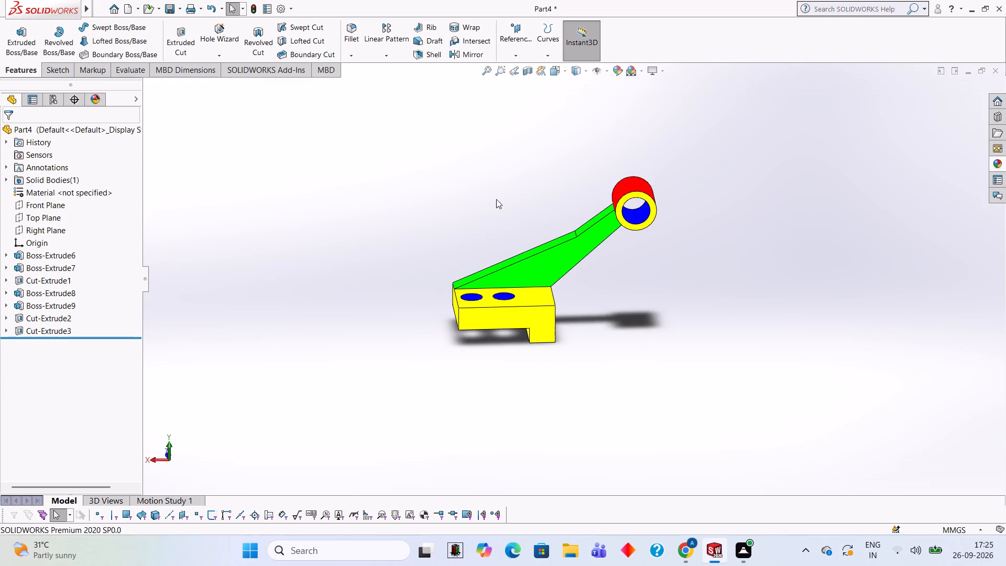
{"action": "scroll", "coordinate": [496, 199], "scroll_direction": "down", "scroll_amount": 3}
{"action": "scroll", "coordinate": [503, 206], "scroll_direction": "up", "scroll_amount": 3}
{"action": "scroll", "coordinate": [519, 223], "scroll_direction": "down", "scroll_amount": 1}
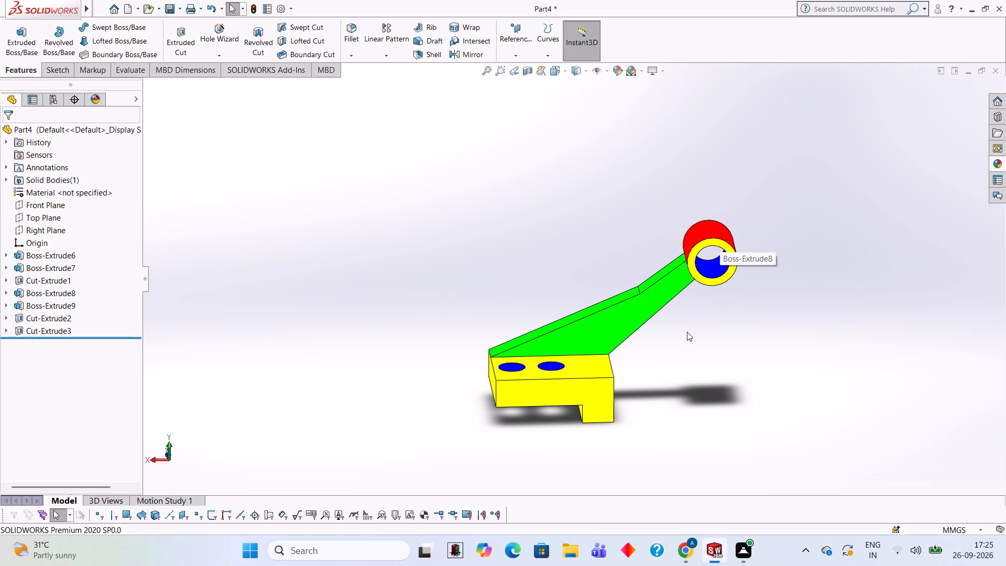
{"action": "middle_click_drag", "start_coordinate": [564, 205], "coordinate": [601, 225]}
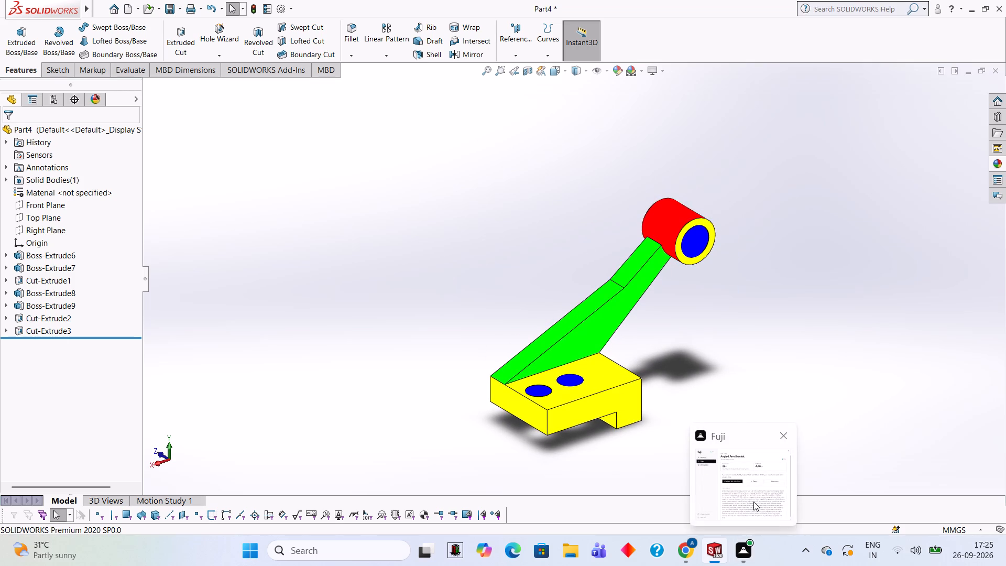
{"action": "middle_click_drag", "start_coordinate": [679, 352], "coordinate": [675, 350]}
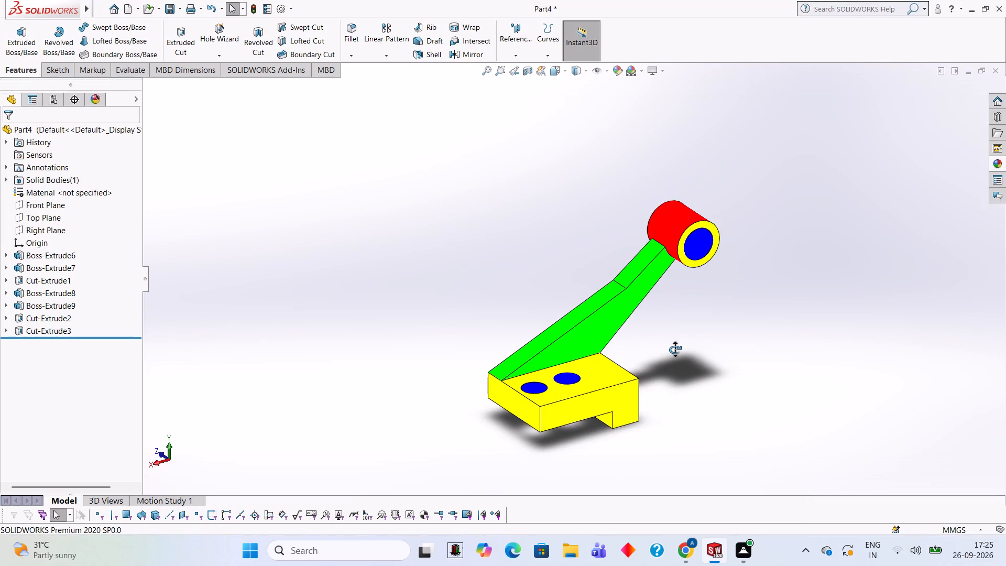
{"action": "middle_click_drag", "start_coordinate": [675, 350], "coordinate": [669, 346]}
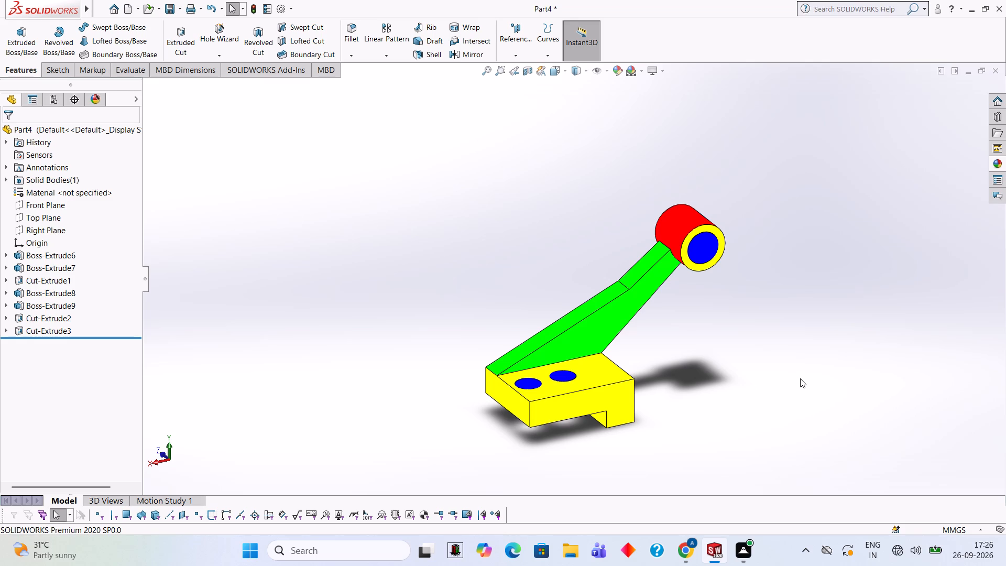
{"action": "middle_click_drag", "start_coordinate": [725, 349], "coordinate": [742, 395]}
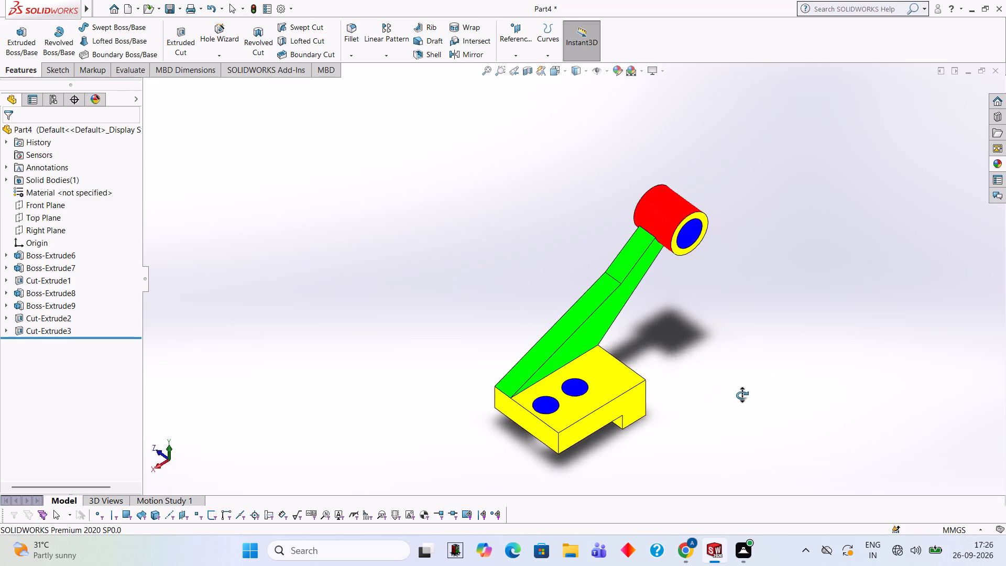
{"action": "middle_click_drag", "start_coordinate": [742, 395], "coordinate": [729, 337]}
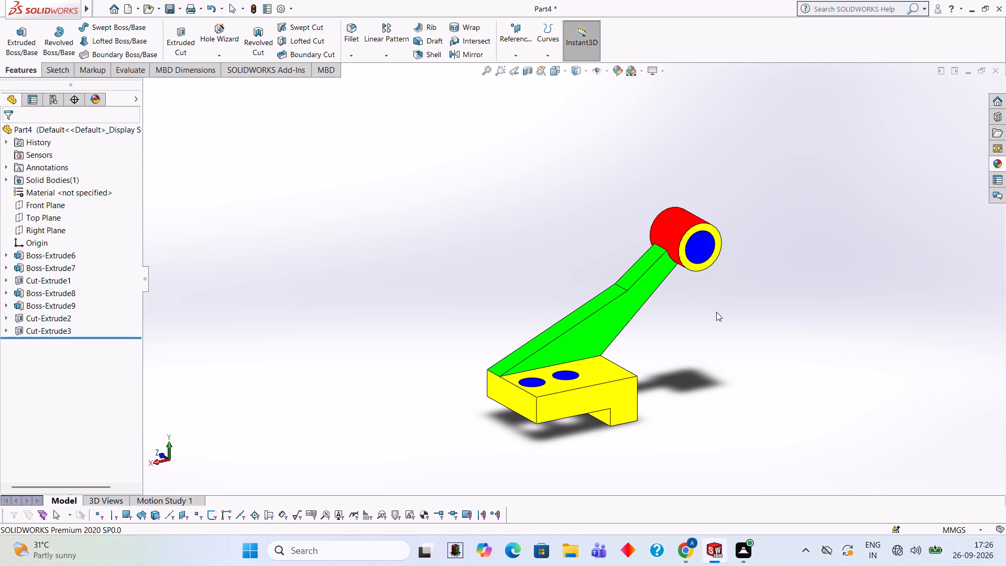
{"action": "scroll", "coordinate": [706, 317], "scroll_direction": "down", "scroll_amount": 1}
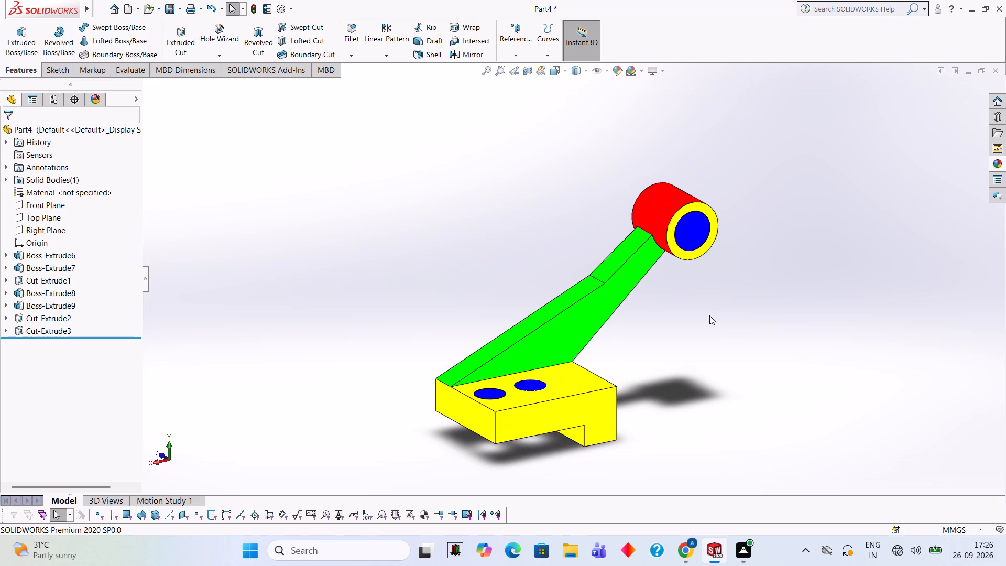
{"action": "middle_click_drag", "start_coordinate": [709, 315], "coordinate": [698, 315]}
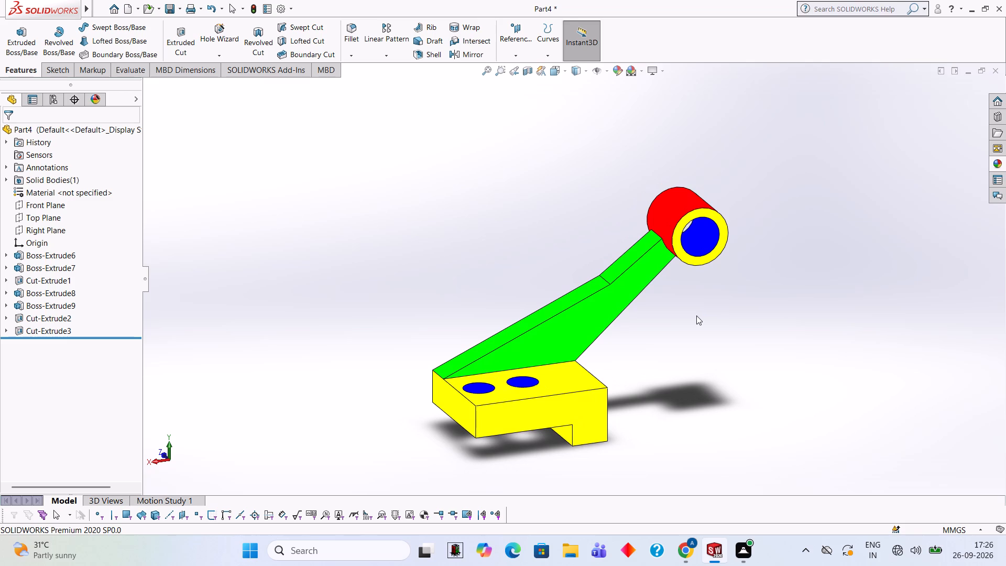
{"action": "middle_click_drag", "start_coordinate": [696, 315], "coordinate": [839, 333]}
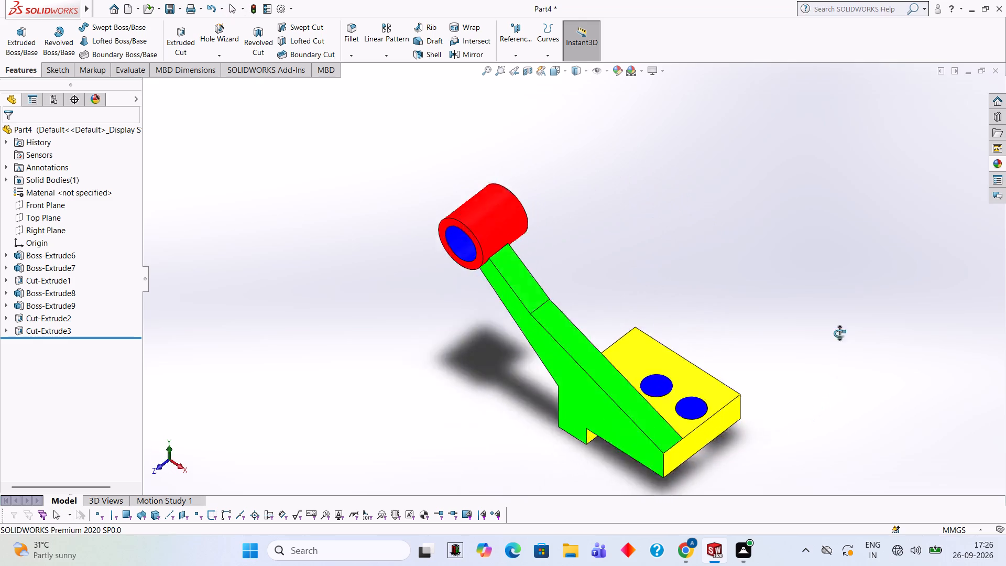
{"action": "middle_click_drag", "start_coordinate": [839, 333], "coordinate": [644, 295]}
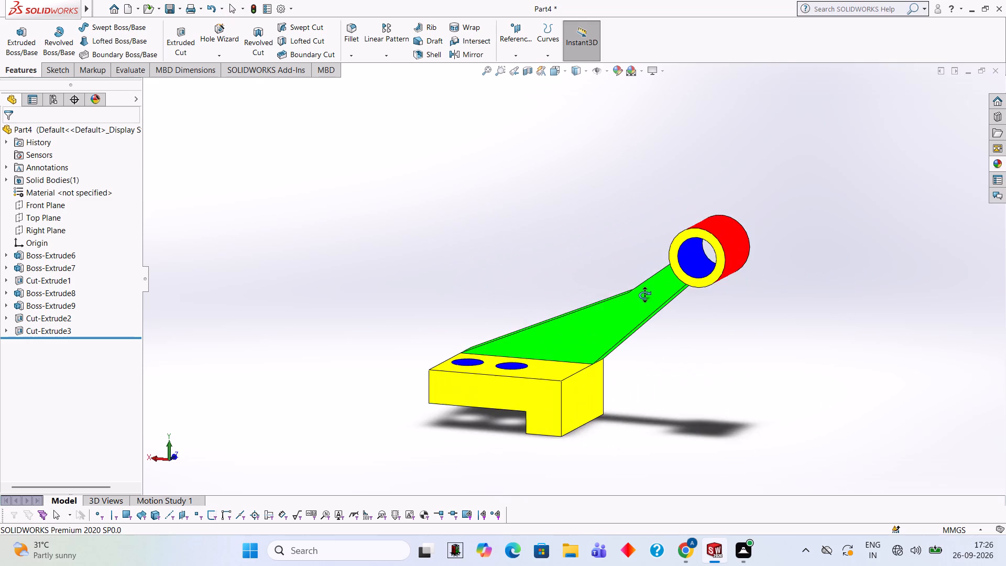
{"action": "middle_click_drag", "start_coordinate": [644, 295], "coordinate": [708, 320]}
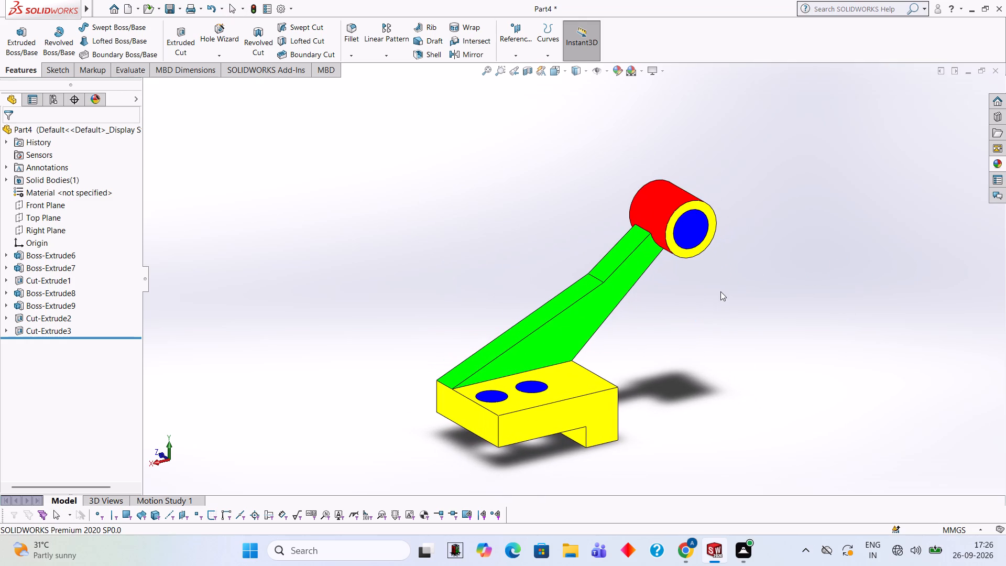
{"action": "middle_click_drag", "start_coordinate": [714, 291], "coordinate": [686, 275]}
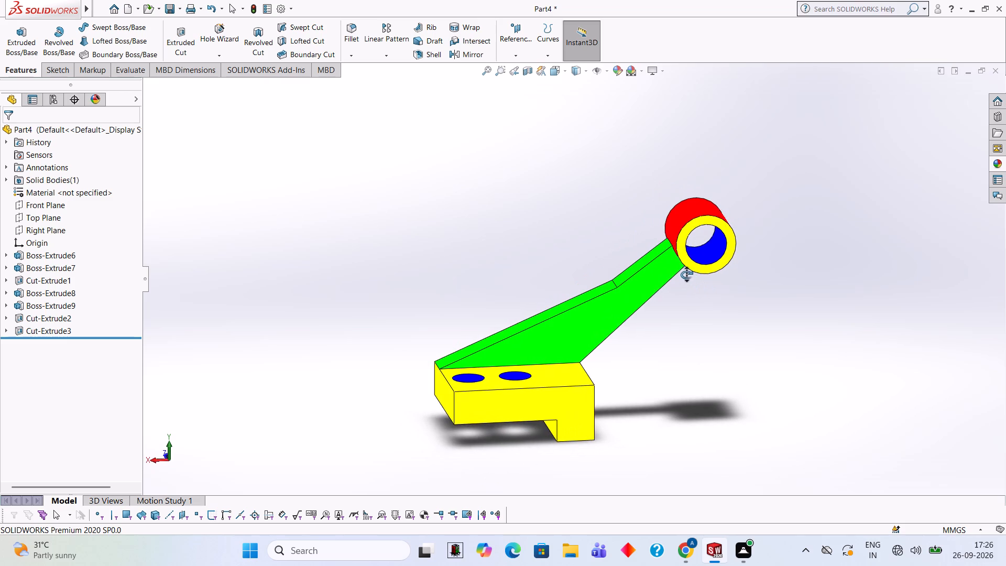
{"action": "middle_click_drag", "start_coordinate": [686, 275], "coordinate": [693, 274]}
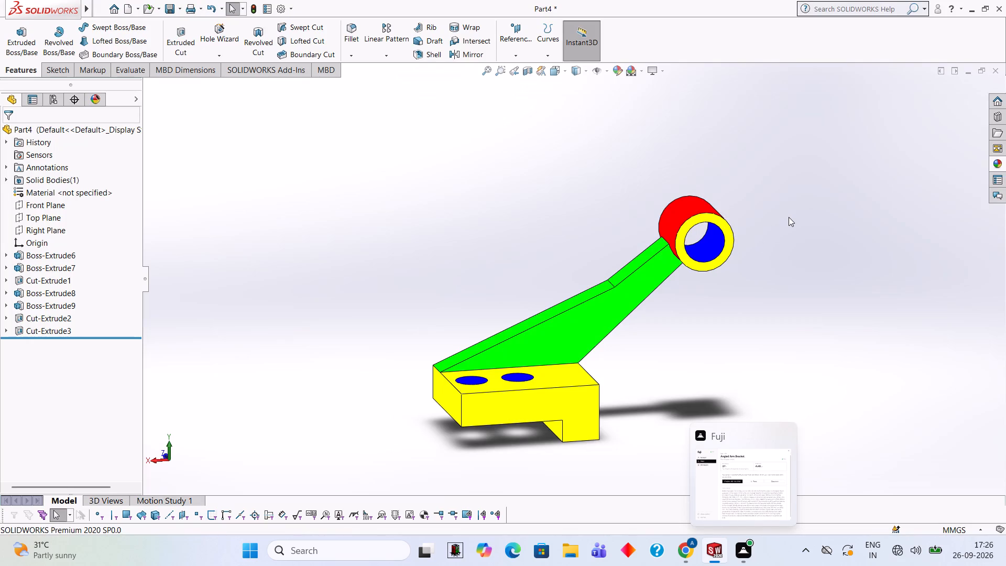
Apply the Green LED appearance to the base's L-shaped side face, on the side opposite the arm.
{"action": "middle_click_drag", "start_coordinate": [787, 232], "coordinate": [806, 242]}
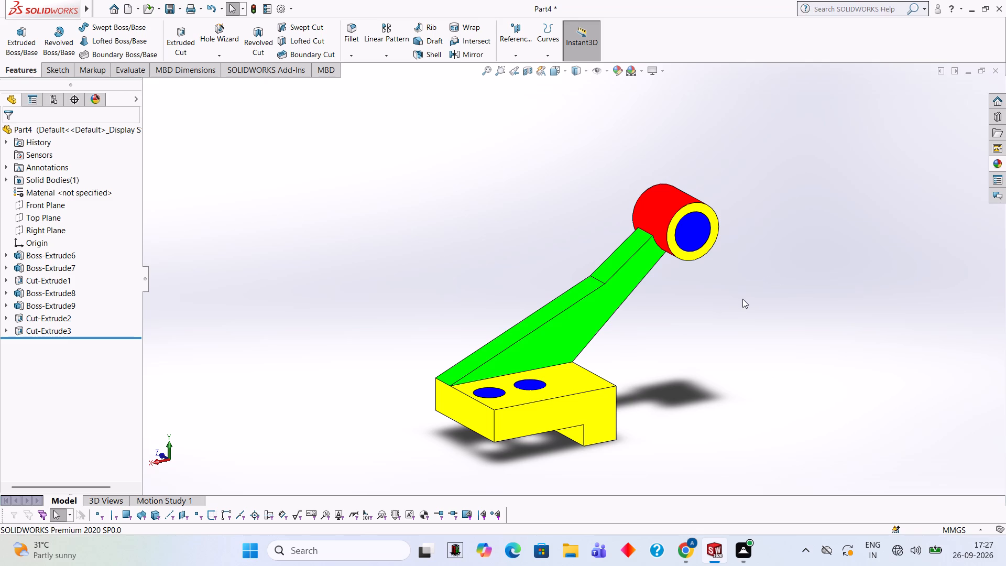
{"action": "middle_click_drag", "start_coordinate": [741, 261], "coordinate": [733, 265]}
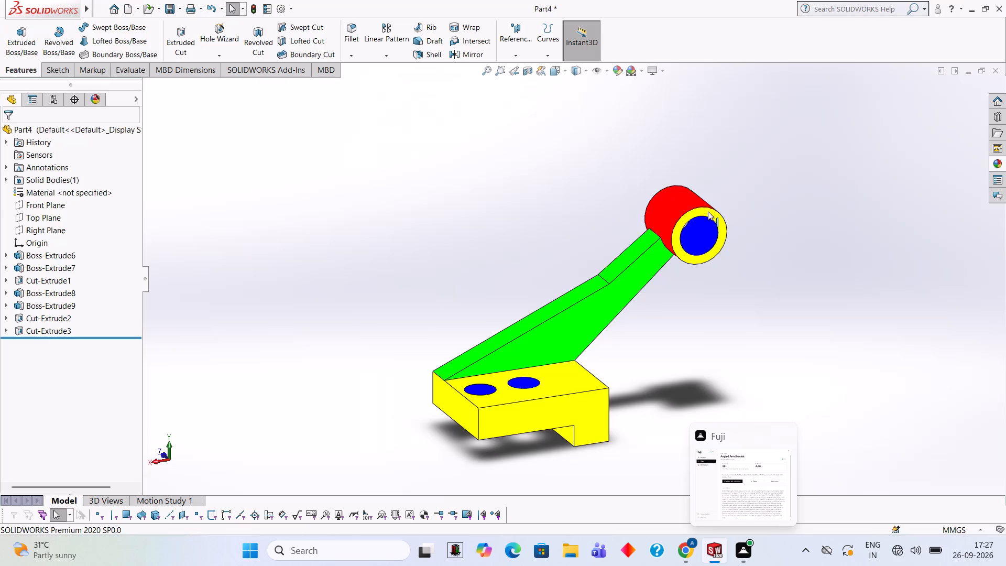
{"action": "middle_click_drag", "start_coordinate": [756, 223], "coordinate": [790, 231]}
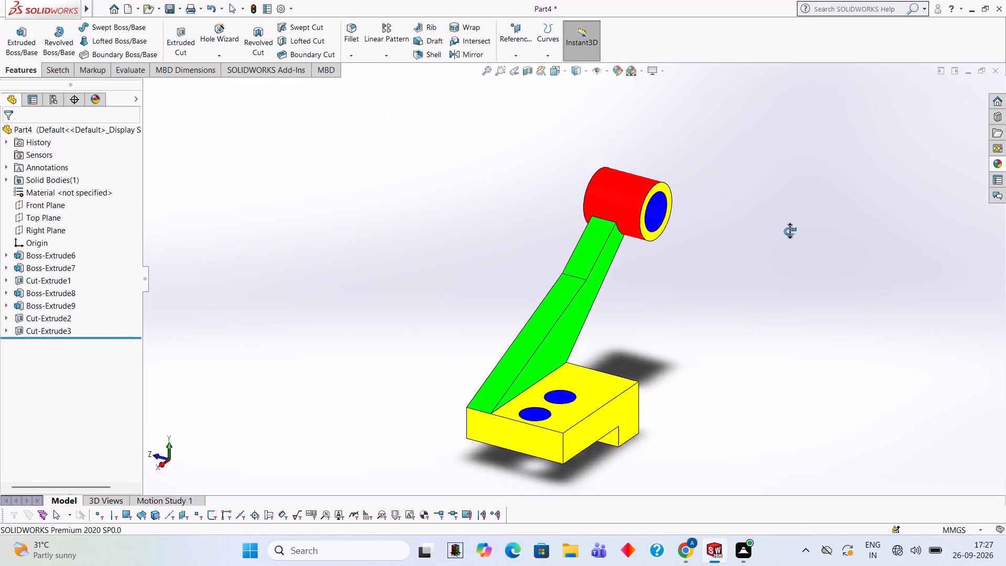
{"action": "middle_click_drag", "start_coordinate": [790, 231], "coordinate": [744, 213]}
{"action": "scroll", "coordinate": [596, 393], "scroll_direction": "down", "scroll_amount": 1}
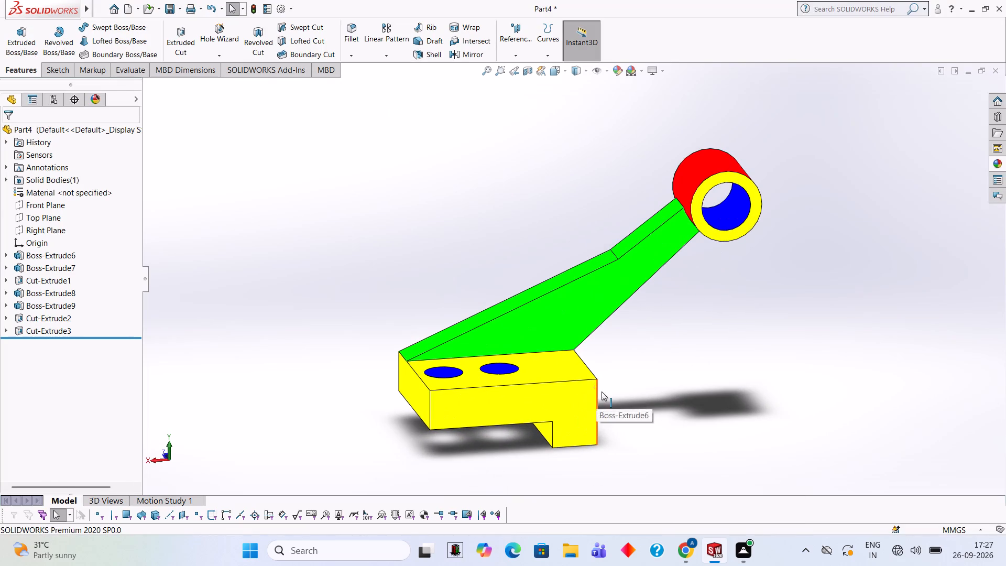
{"action": "left_click", "coordinate": [1002, 167]}
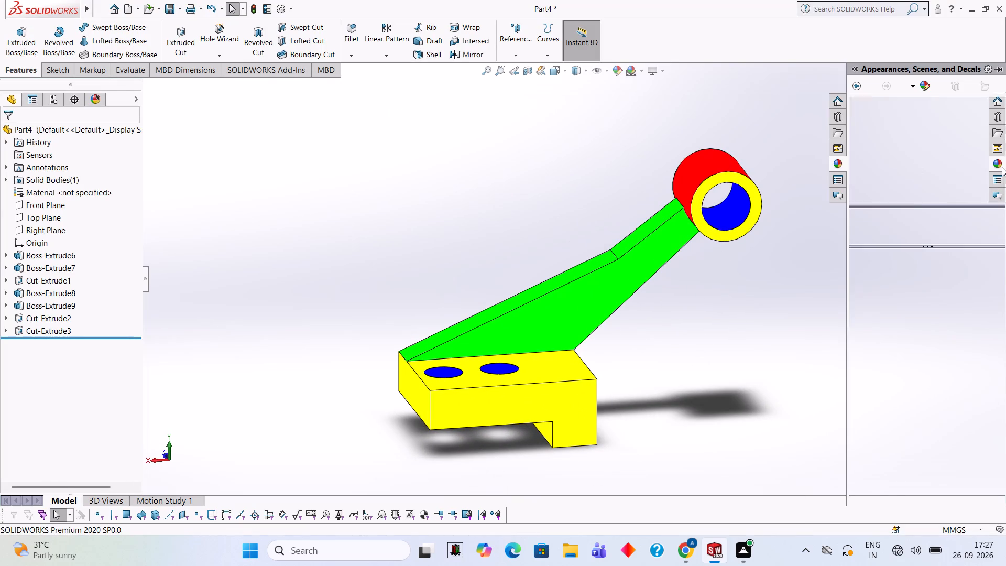
{"action": "left_click_drag", "start_coordinate": [917, 293], "coordinate": [610, 413]}
{"action": "scroll", "coordinate": [524, 415], "scroll_direction": "down", "scroll_amount": 2}
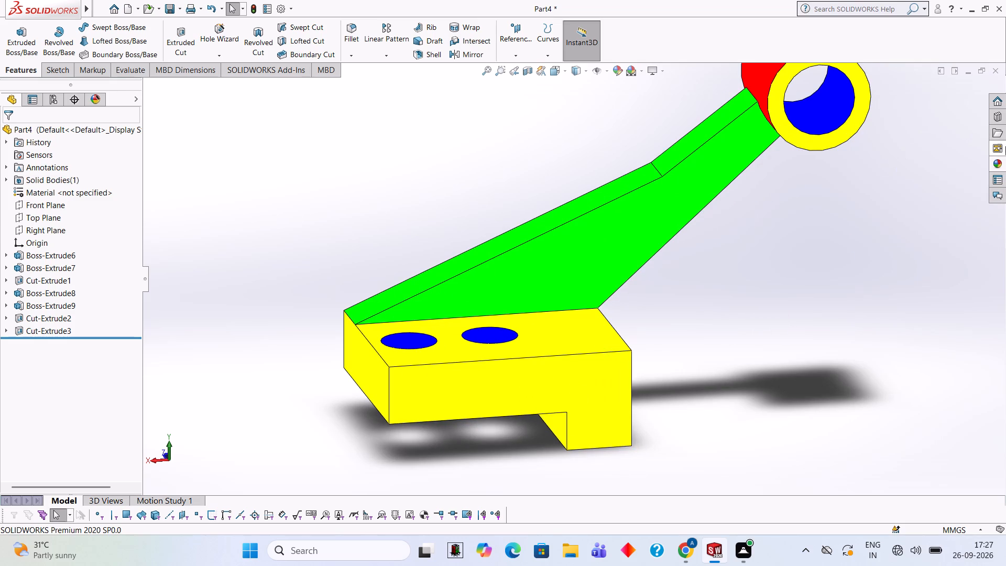
{"action": "left_click", "coordinate": [1001, 159]}
{"action": "left_click_drag", "start_coordinate": [912, 293], "coordinate": [574, 397]}
{"action": "left_click", "coordinate": [574, 397]}
Examine the bracket from several angles and distances, checking the colours on the base, arm, boss and holes.
{"action": "scroll", "coordinate": [701, 315], "scroll_direction": "up", "scroll_amount": 1}
{"action": "middle_click", "coordinate": [701, 315]}
{"action": "scroll", "coordinate": [701, 315], "scroll_direction": "up", "scroll_amount": 3}
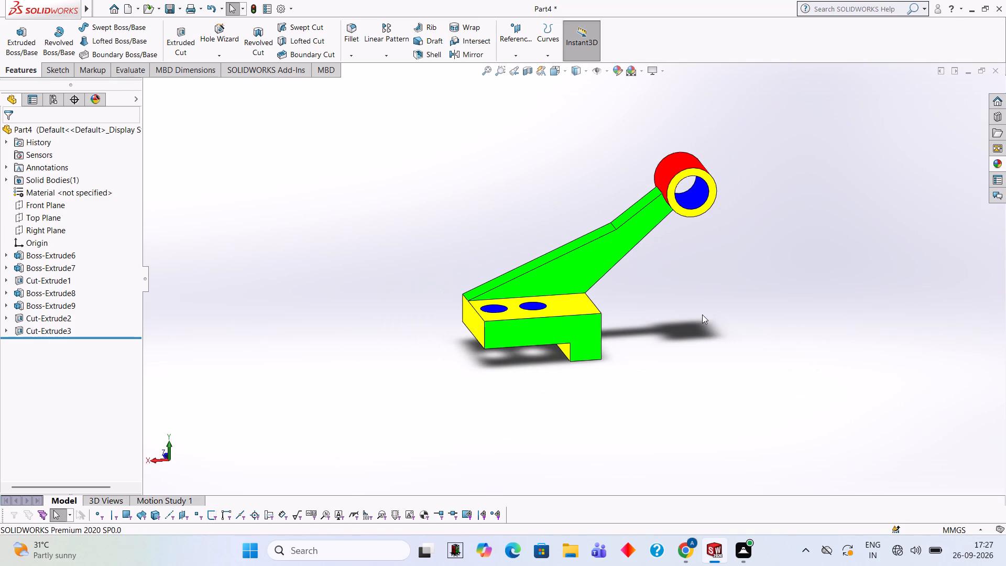
{"action": "middle_click_drag", "start_coordinate": [702, 314], "coordinate": [716, 345]}
{"action": "scroll", "coordinate": [720, 344], "scroll_direction": "up", "scroll_amount": 1}
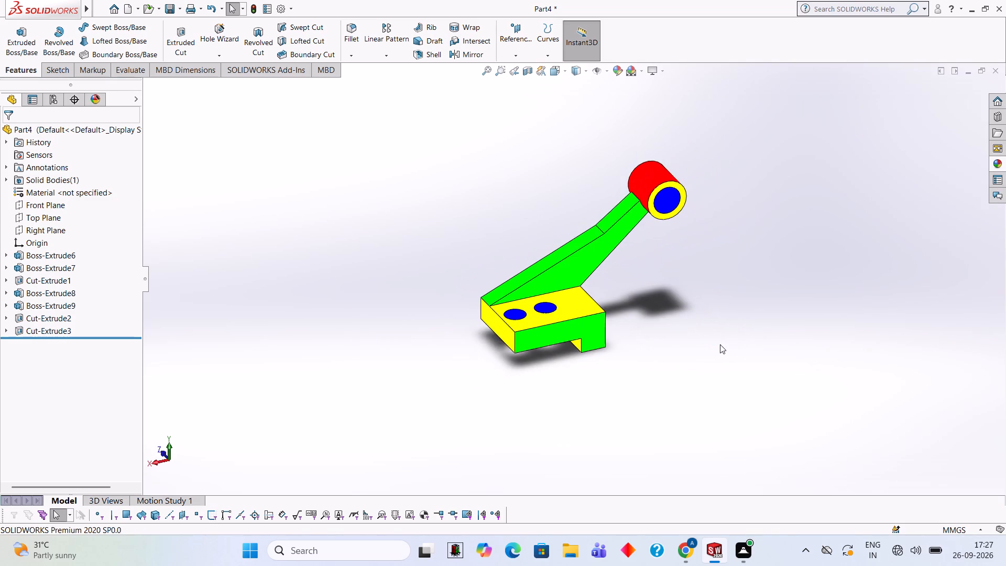
{"action": "middle_click_drag", "start_coordinate": [716, 334], "coordinate": [712, 303]}
{"action": "scroll", "coordinate": [712, 303], "scroll_direction": "up", "scroll_amount": 1}
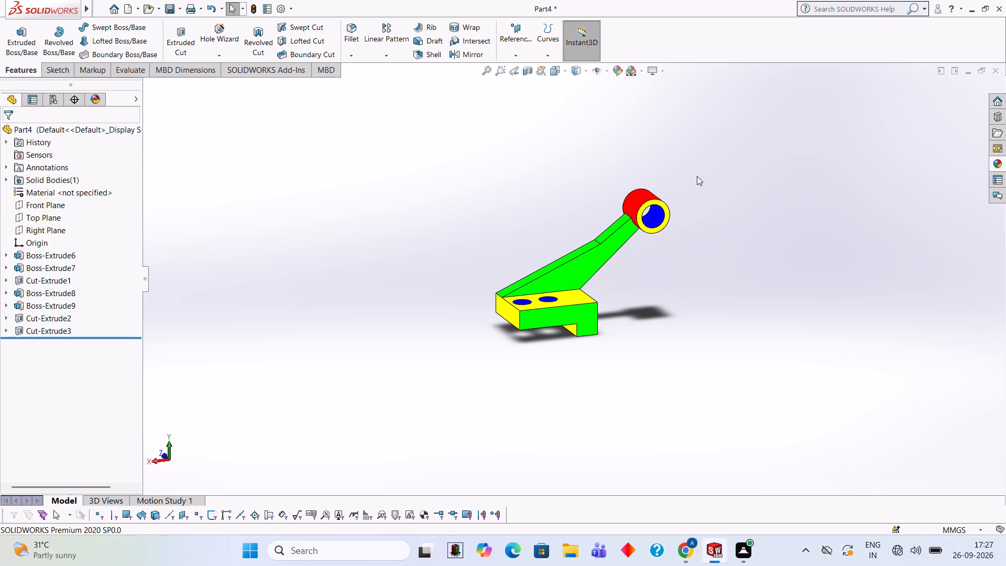
{"action": "middle_click_drag", "start_coordinate": [697, 176], "coordinate": [701, 225]}
{"action": "scroll", "coordinate": [701, 226], "scroll_direction": "down", "scroll_amount": 1}
{"action": "scroll", "coordinate": [677, 265], "scroll_direction": "down", "scroll_amount": 1}
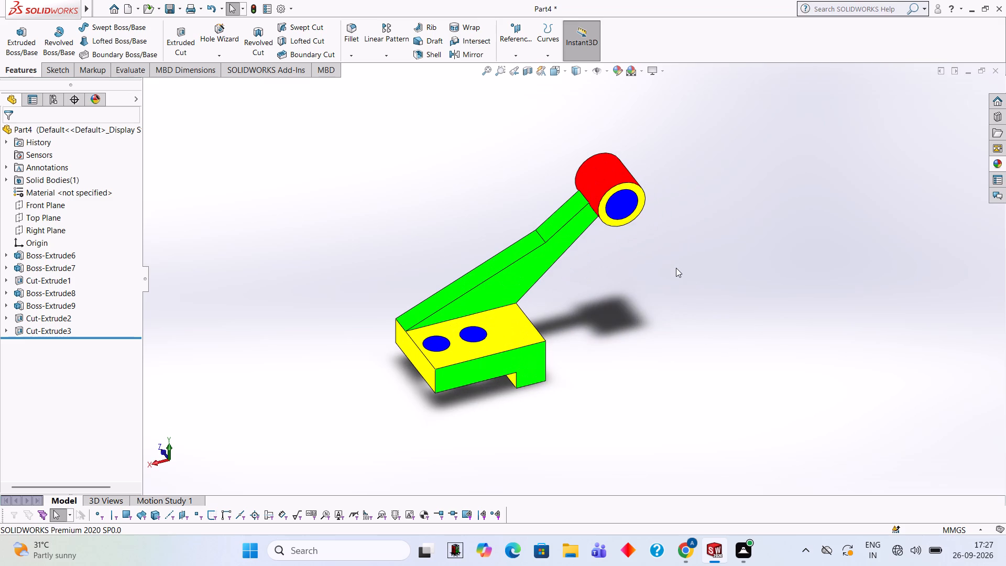
{"action": "middle_click_drag", "start_coordinate": [676, 268], "coordinate": [672, 251]}
{"action": "middle_click_drag", "start_coordinate": [672, 251], "coordinate": [666, 247]}
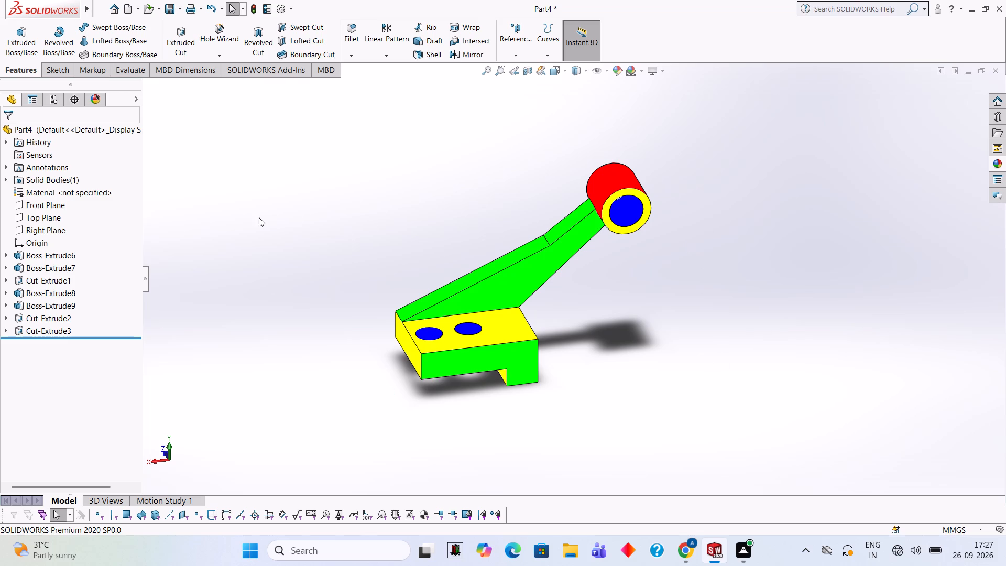
{"action": "scroll", "coordinate": [388, 248], "scroll_direction": "down", "scroll_amount": 1}
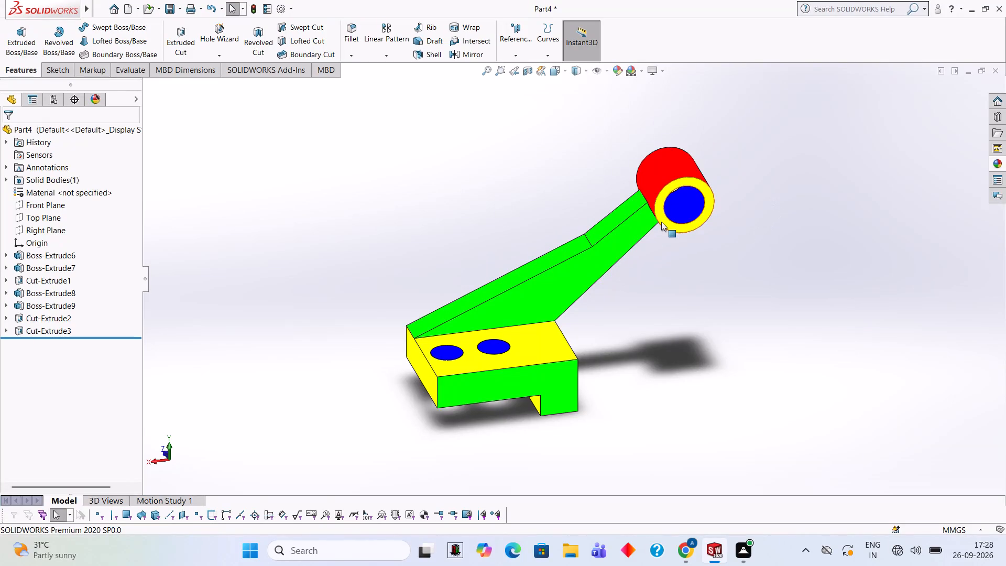
{"action": "middle_click_drag", "start_coordinate": [699, 307], "coordinate": [692, 264]}
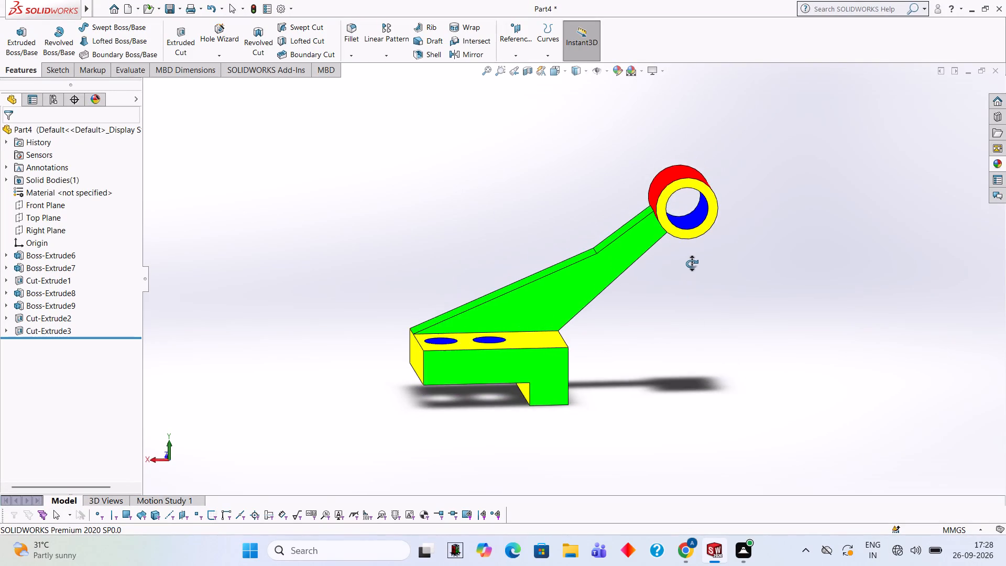
{"action": "middle_click_drag", "start_coordinate": [692, 264], "coordinate": [710, 267]}
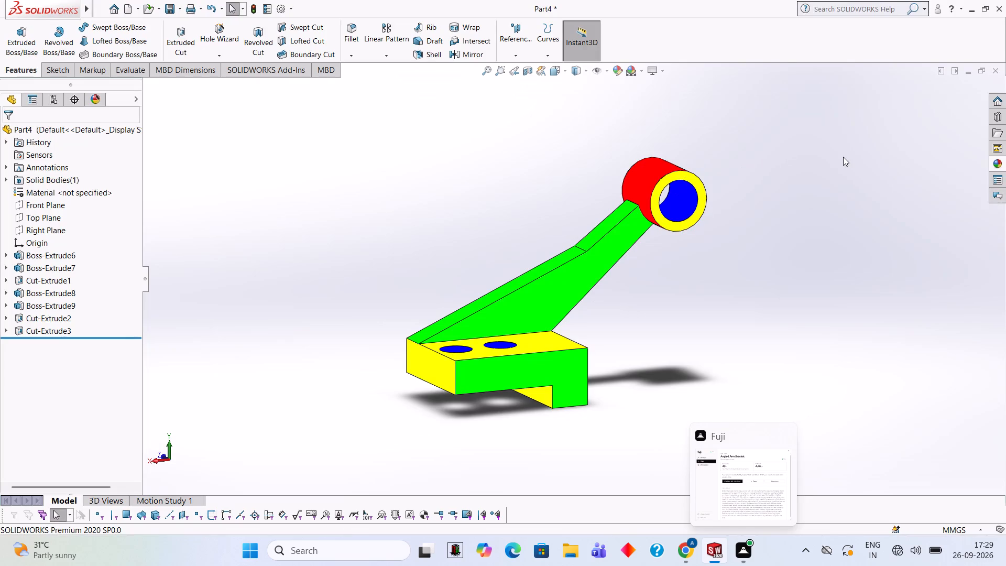
Save the part in the Documents folder as a SOLIDWORKS part named 103103.
{"action": "key", "text": "ctrl+s"}
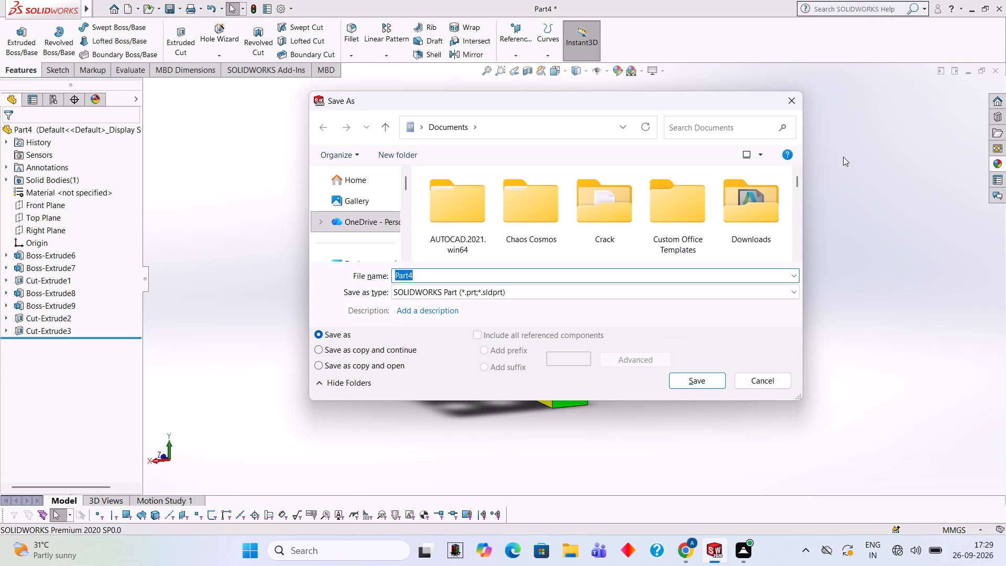
{"action": "type", "text": "103"}
{"action": "type", "text": "103"}
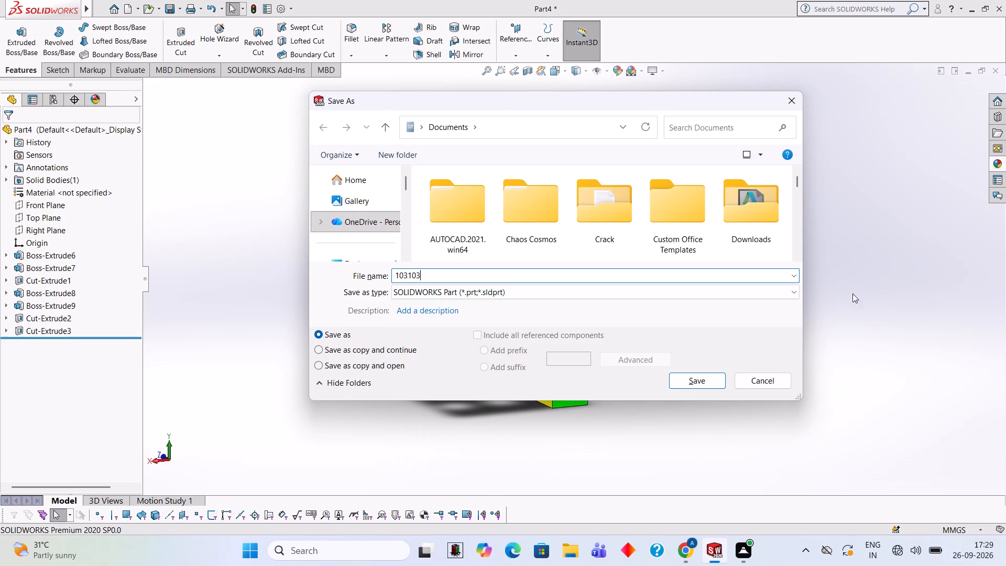
{"action": "left_click", "coordinate": [705, 379]}
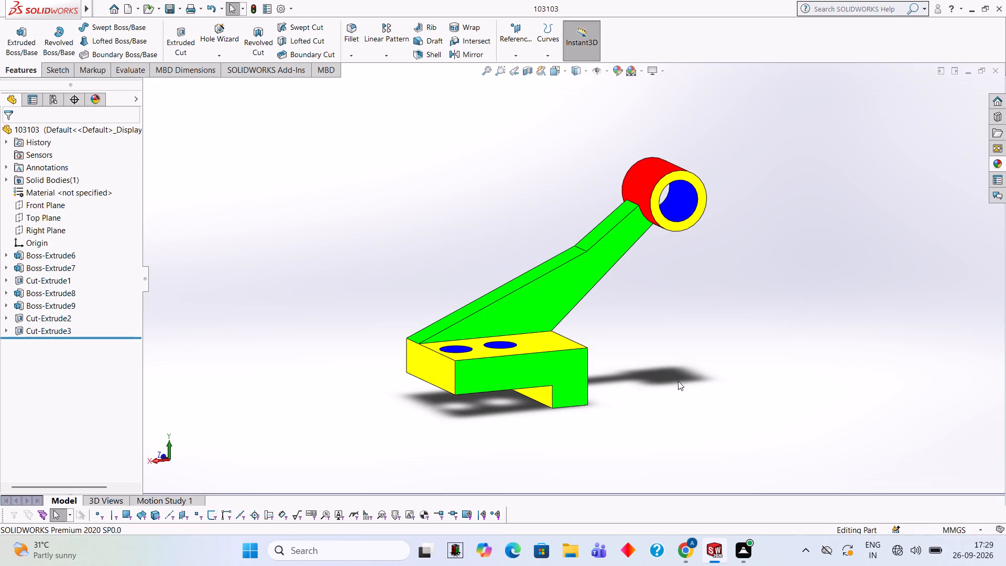
Save a copy of the part in Adobe PDF format as 103103 in the Documents folder.
{"action": "left_click", "coordinate": [179, 6]}
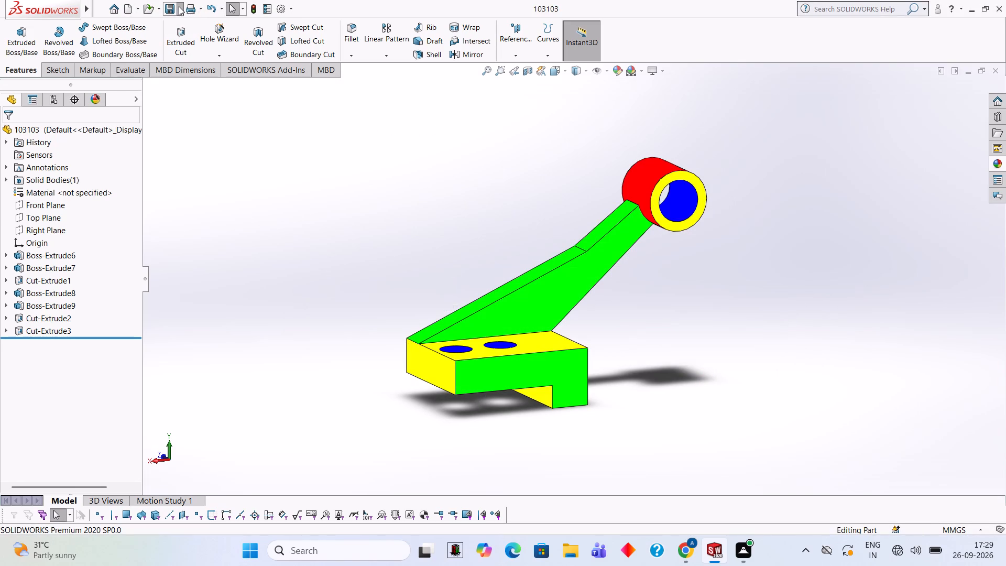
{"action": "left_click", "coordinate": [199, 37]}
{"action": "left_click", "coordinate": [550, 286]}
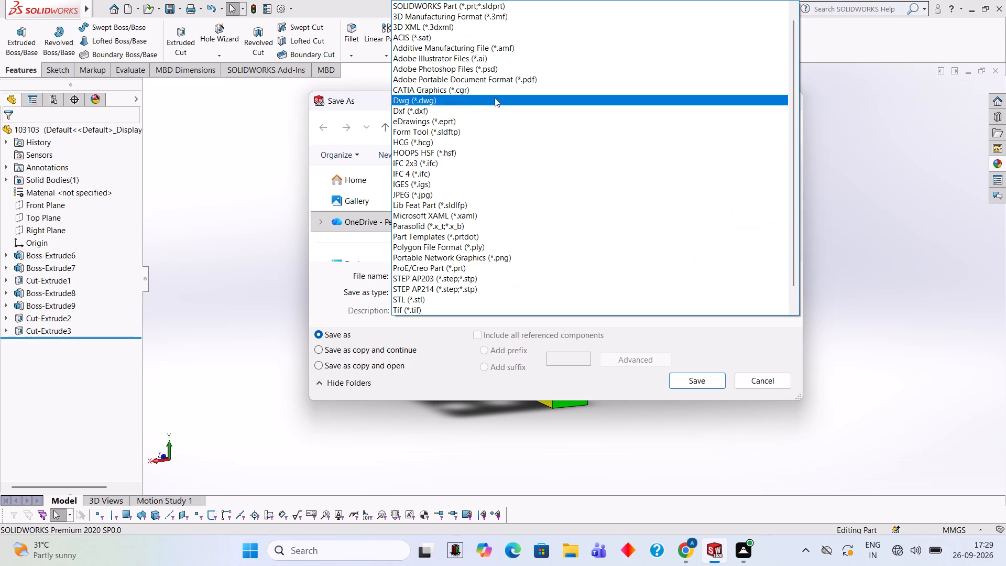
{"action": "left_click", "coordinate": [498, 79]}
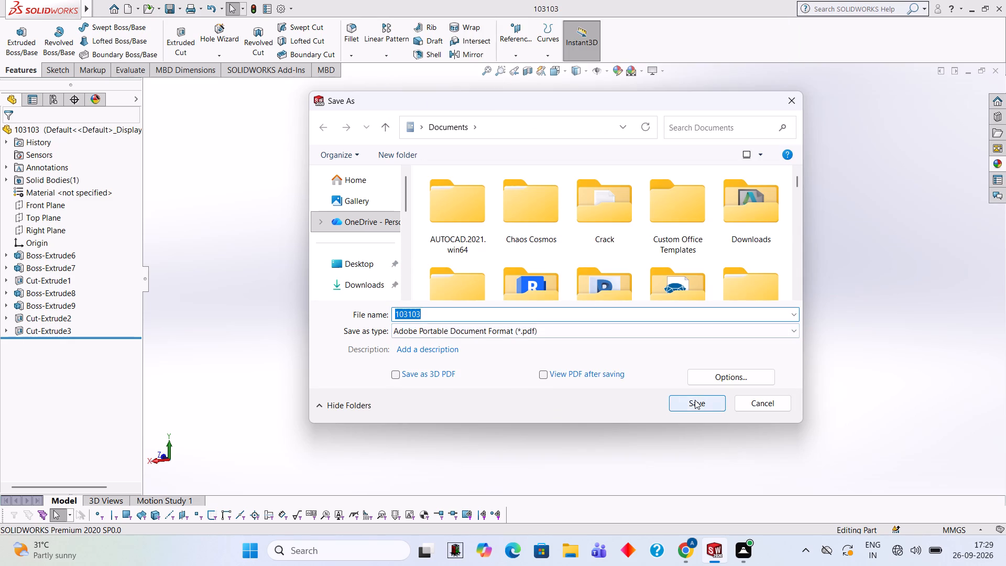
{"action": "left_click", "coordinate": [695, 400]}
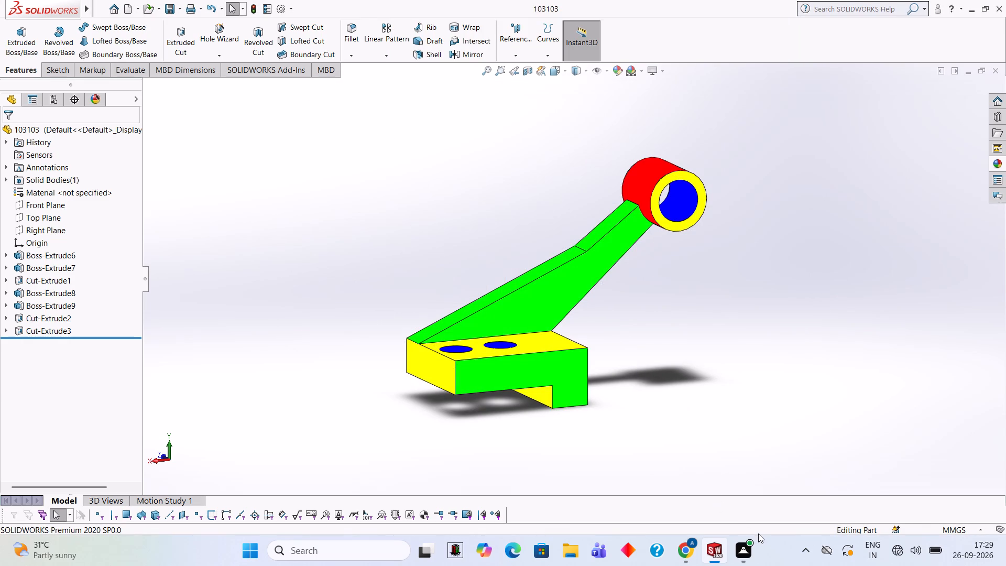